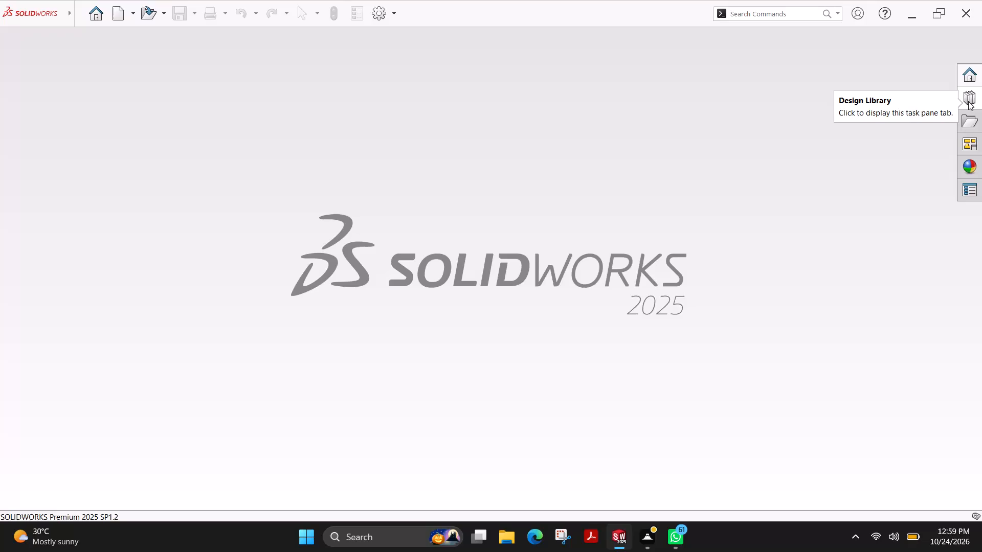
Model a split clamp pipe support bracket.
Create a new part document.
click(118, 18)
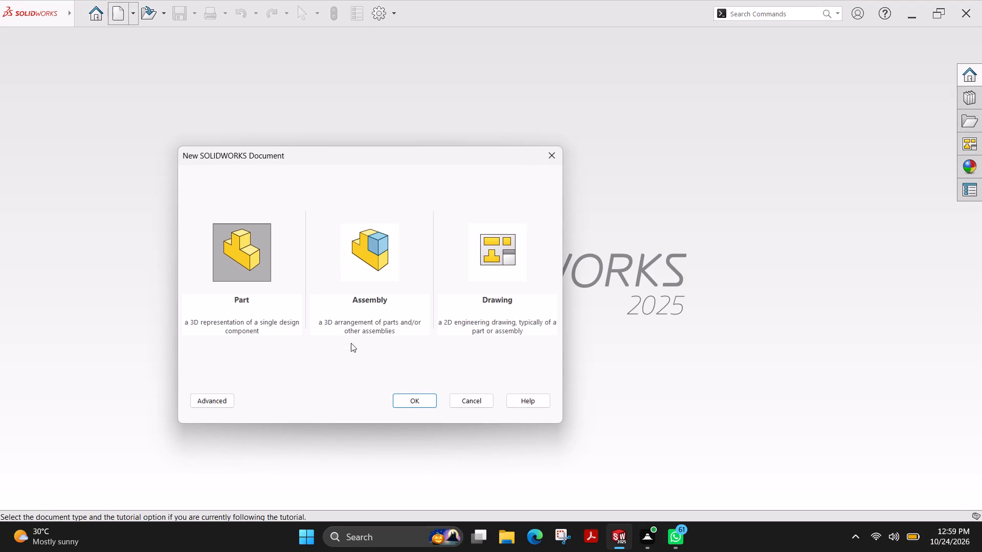
click(409, 397)
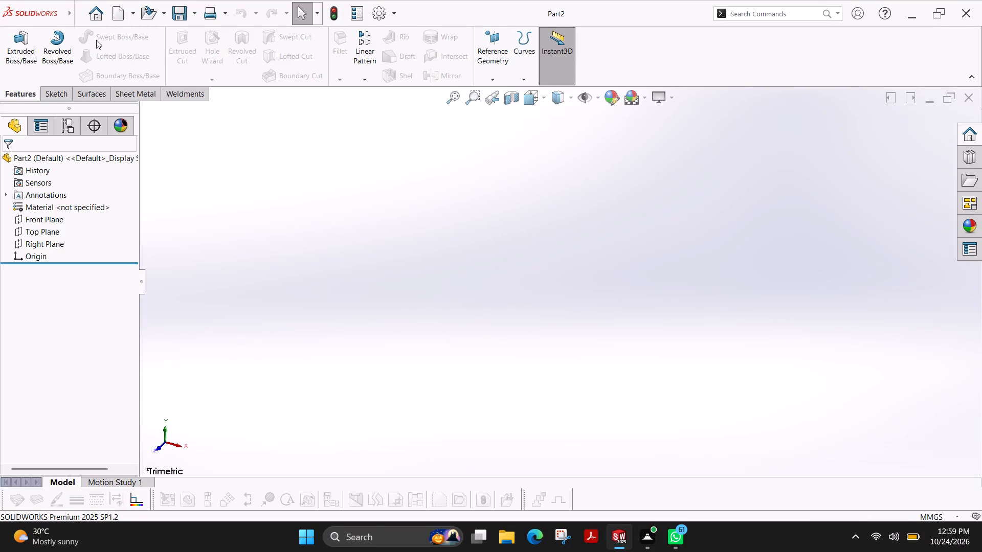
Sketch a center rectangle on the Top Plane, centred on the origin, about 223 mm wide and 87 mm high.
click(56, 97)
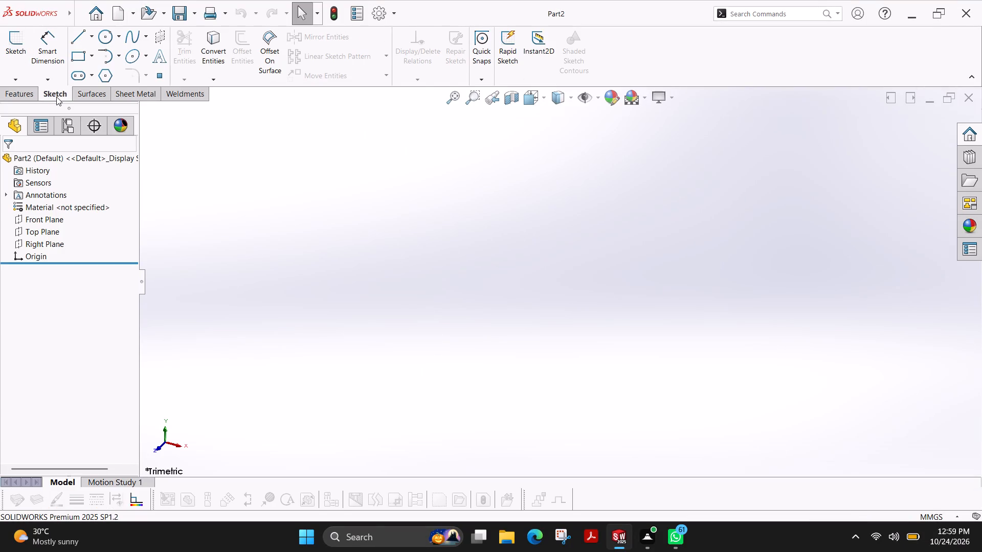
click(17, 43)
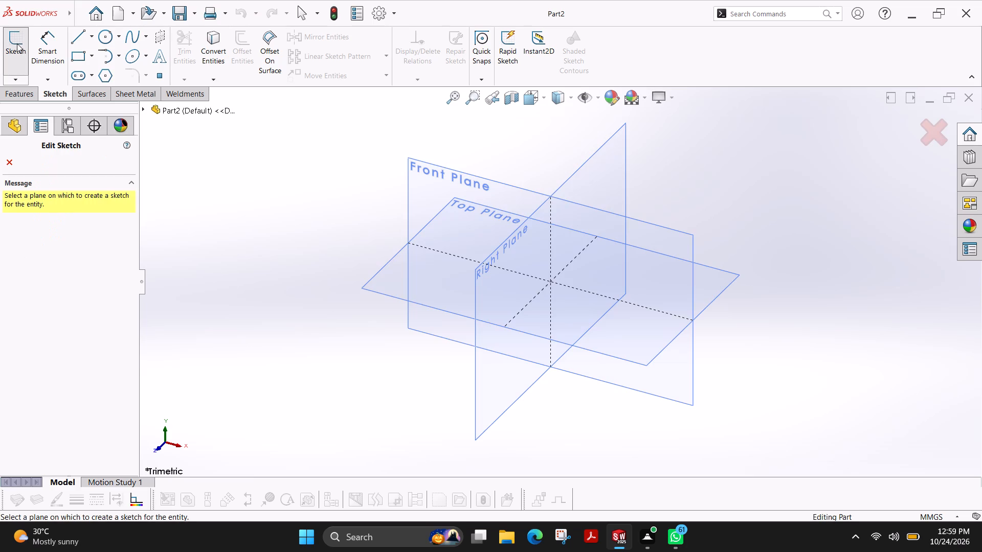
click(424, 271)
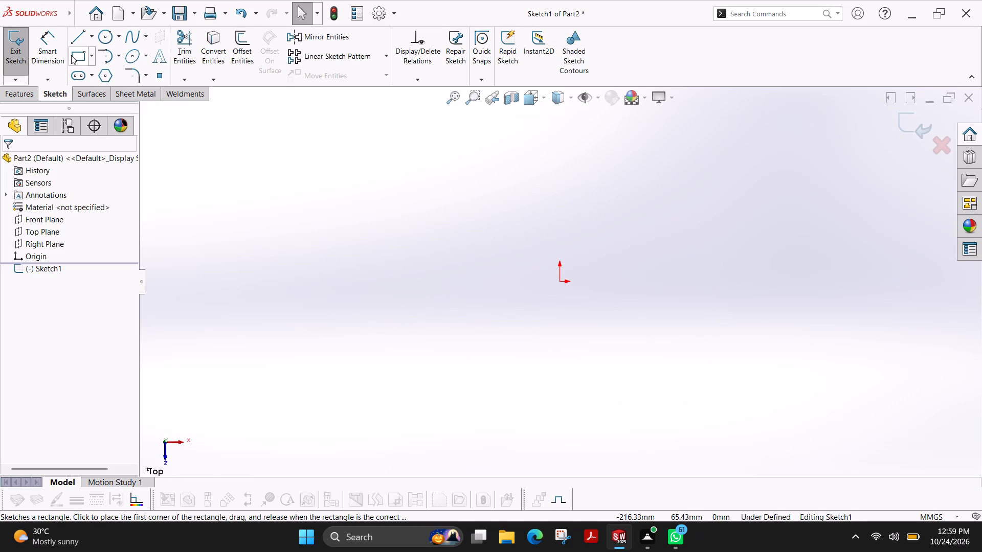
click(90, 61)
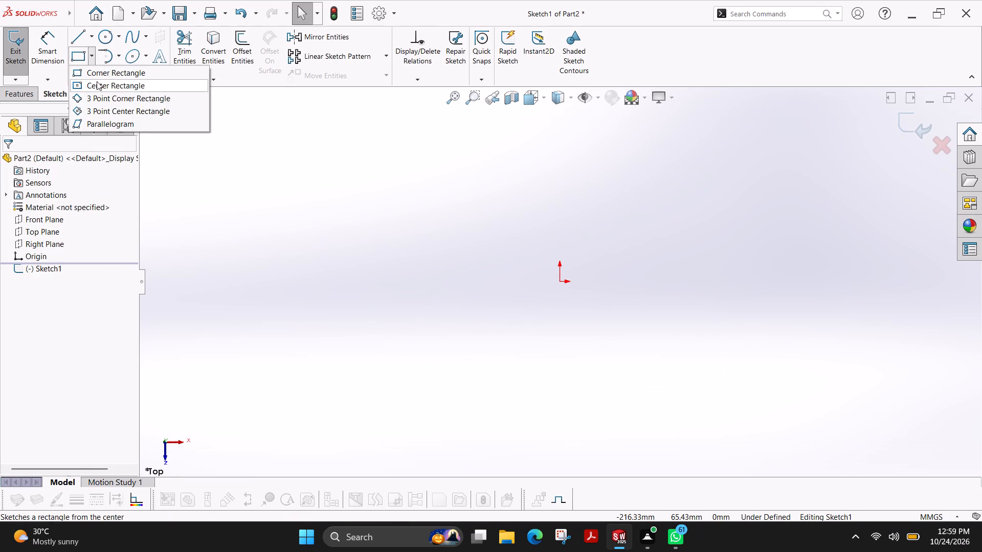
click(98, 87)
click(560, 281)
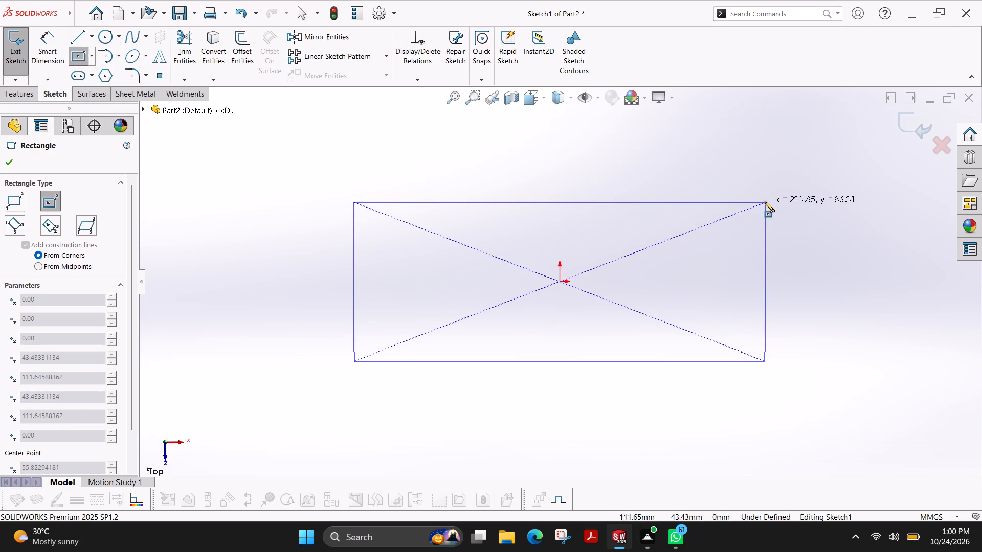
click(765, 202)
Dimension the rectangle to 125 mm wide and 75 mm high.
click(52, 51)
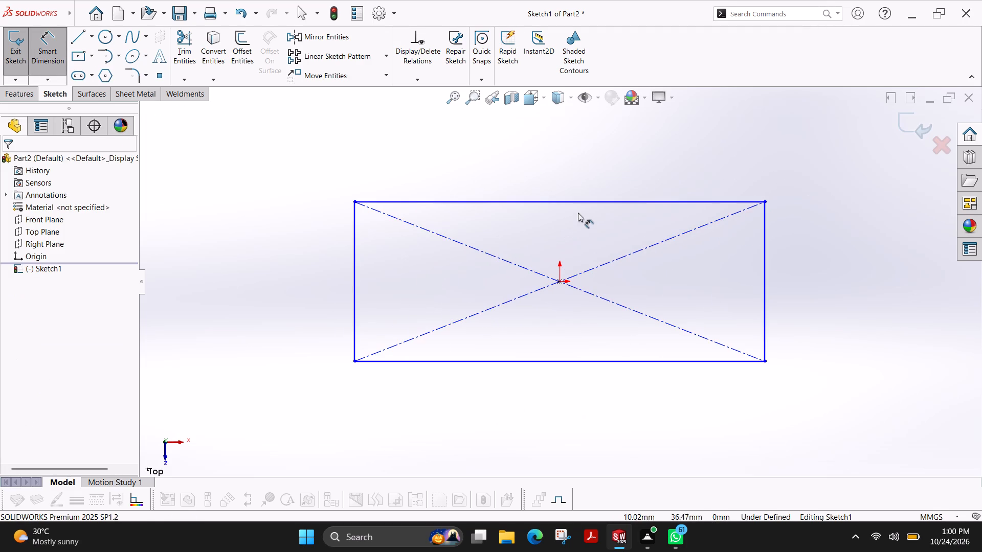
click(582, 203)
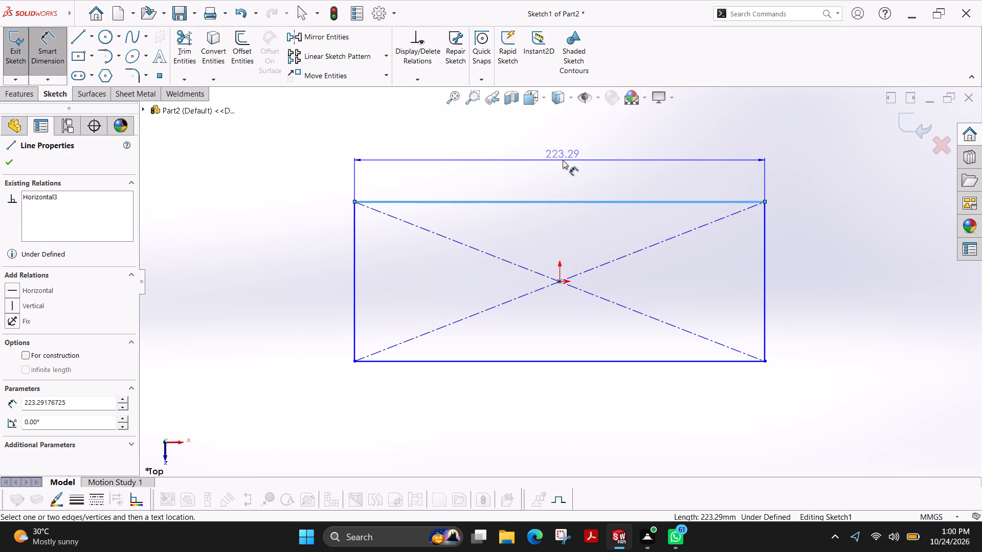
click(563, 160)
text(125)
key(Return)
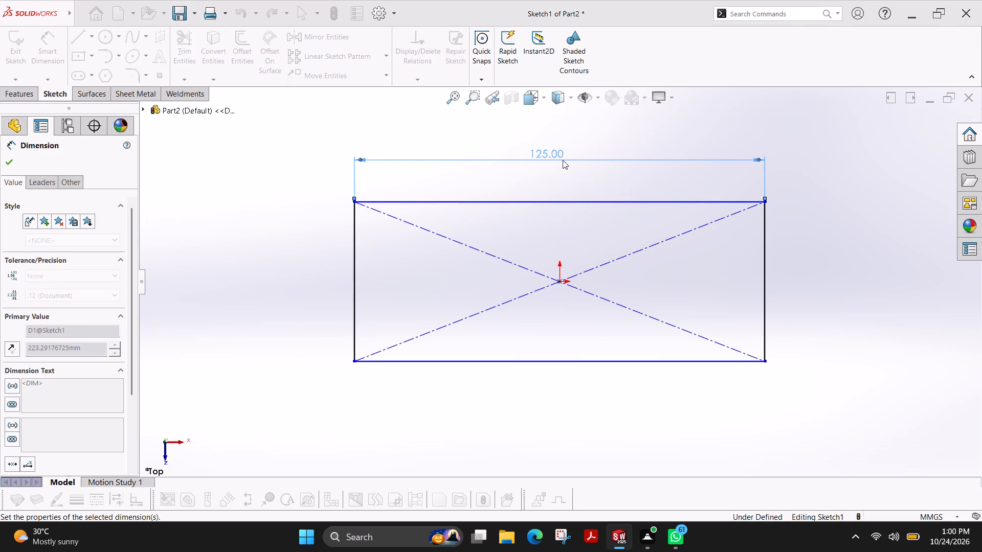
click(355, 246)
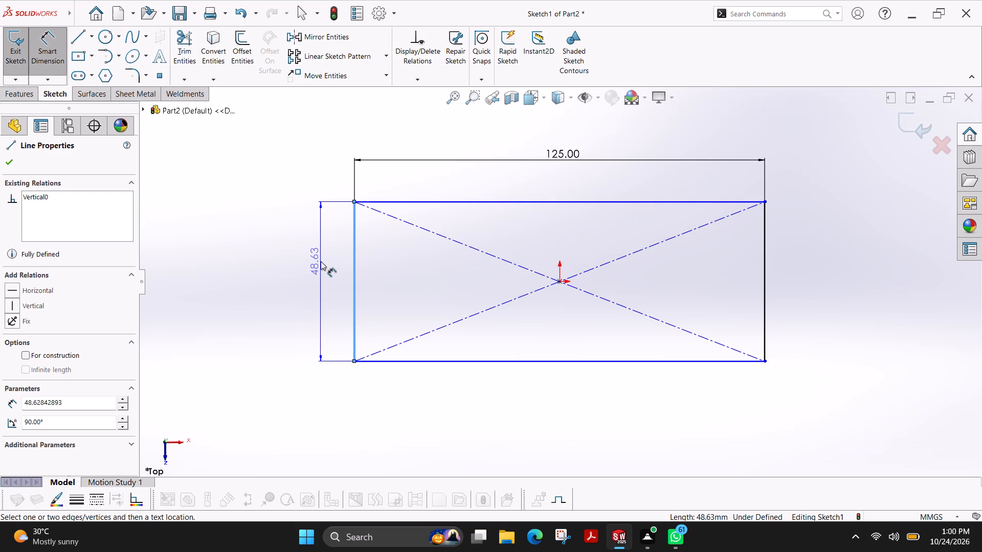
click(321, 261)
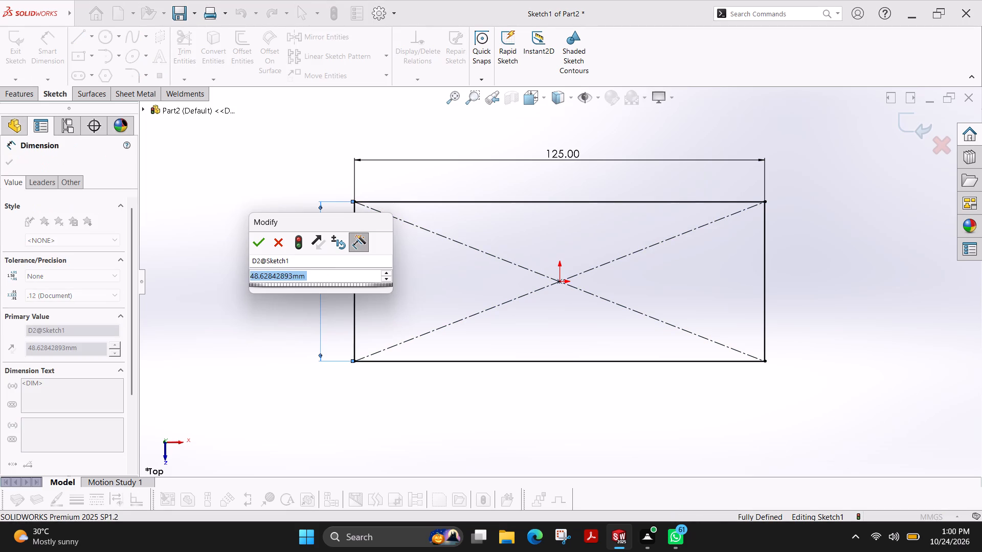
text(75)
key(Return)
scroll(484, 242, up, 2)
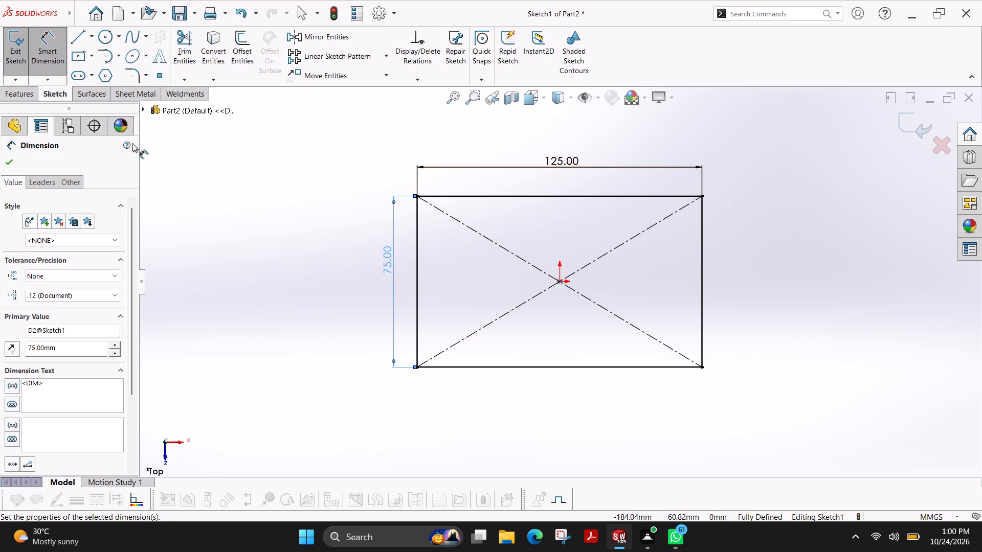
Extrude the rectangle 22 mm with the Blind end condition in the reversed direction, downward from the sketch plane.
click(17, 97)
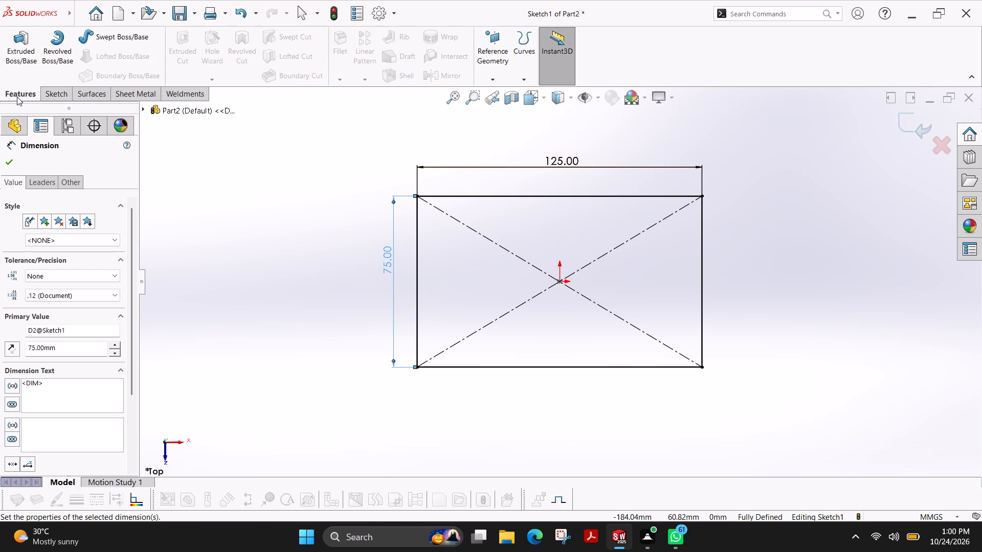
click(26, 42)
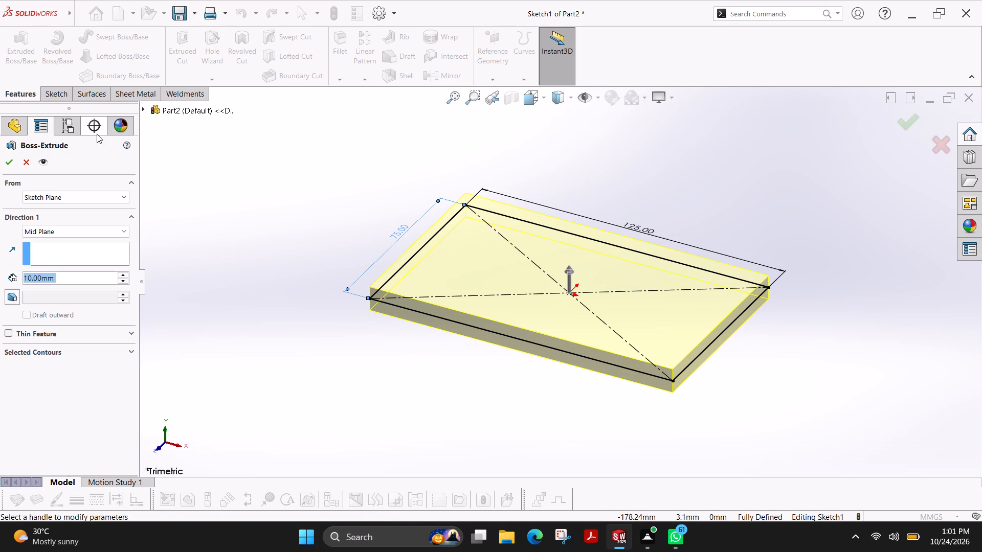
click(98, 233)
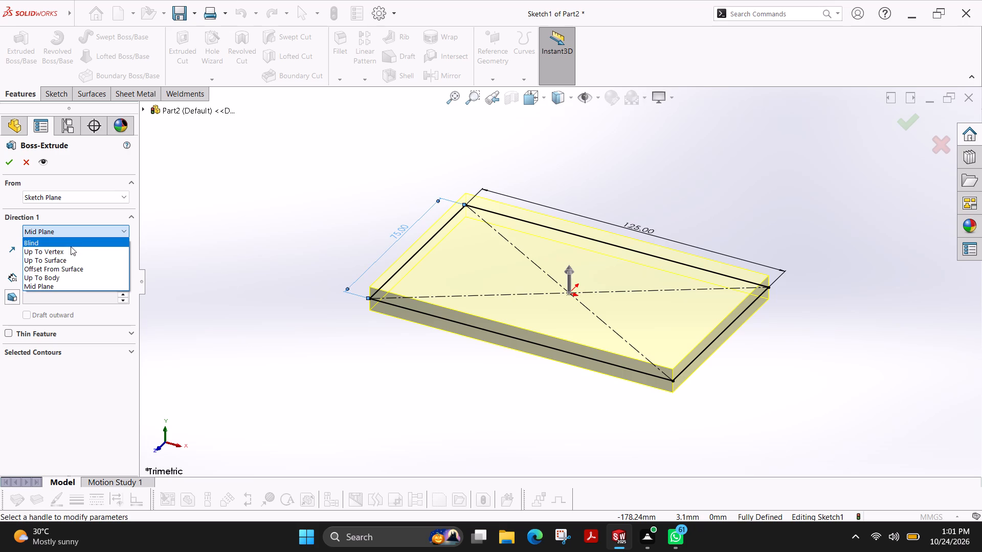
click(68, 245)
click(11, 238)
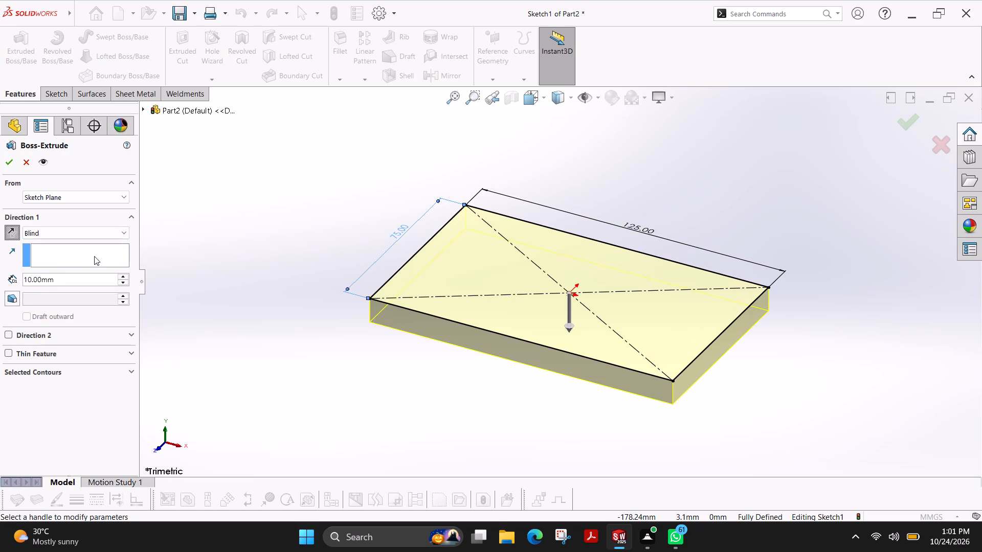
double_click(85, 281)
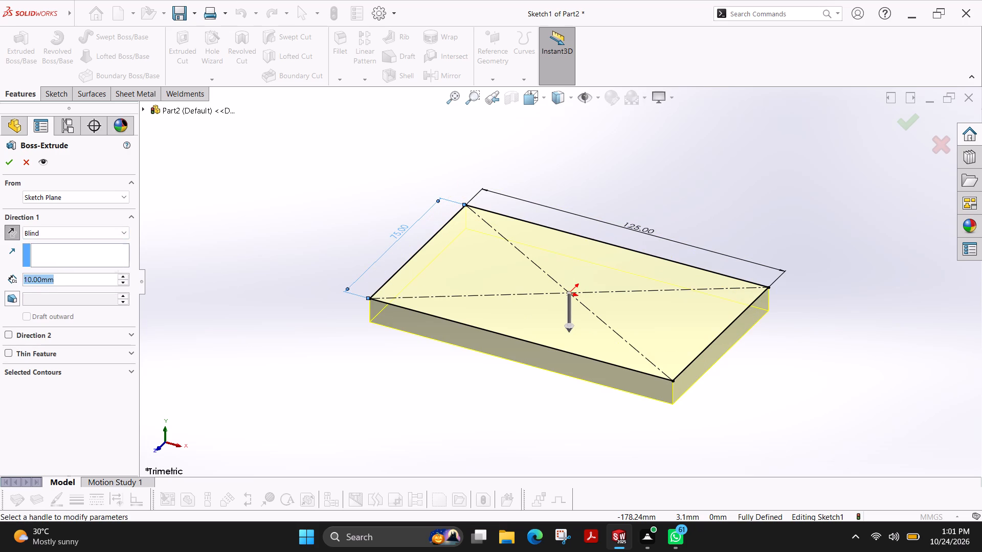
text(22)
key(Return)
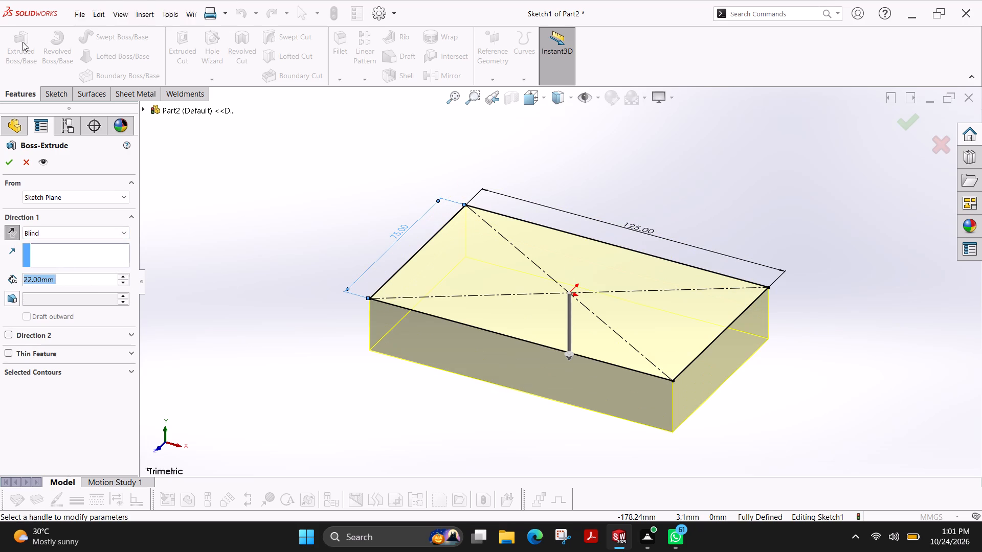
click(4, 165)
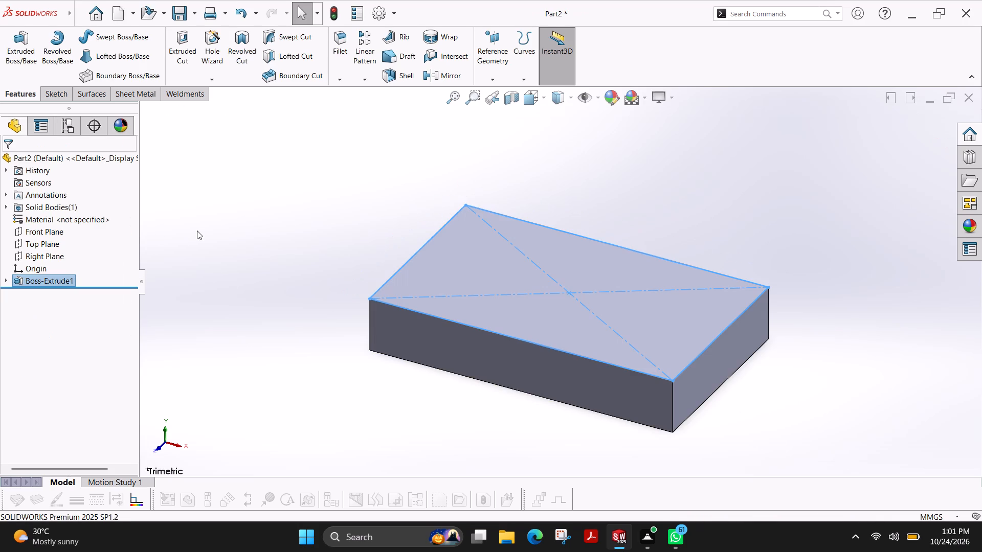
key(Escape)
key(grave)
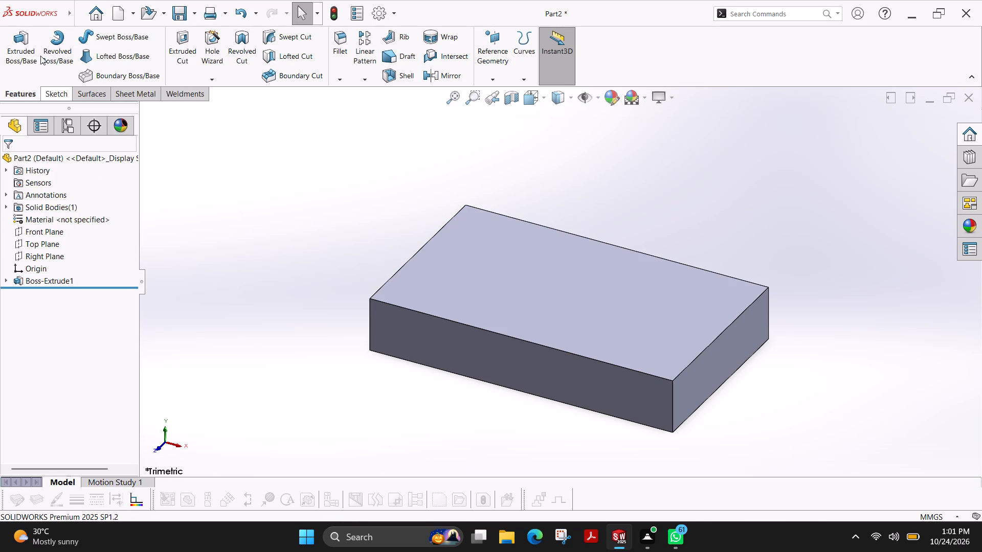
Sketch a center rectangle on the block's top face, centred on the origin, about 29 mm wide and 52 mm high.
click(54, 94)
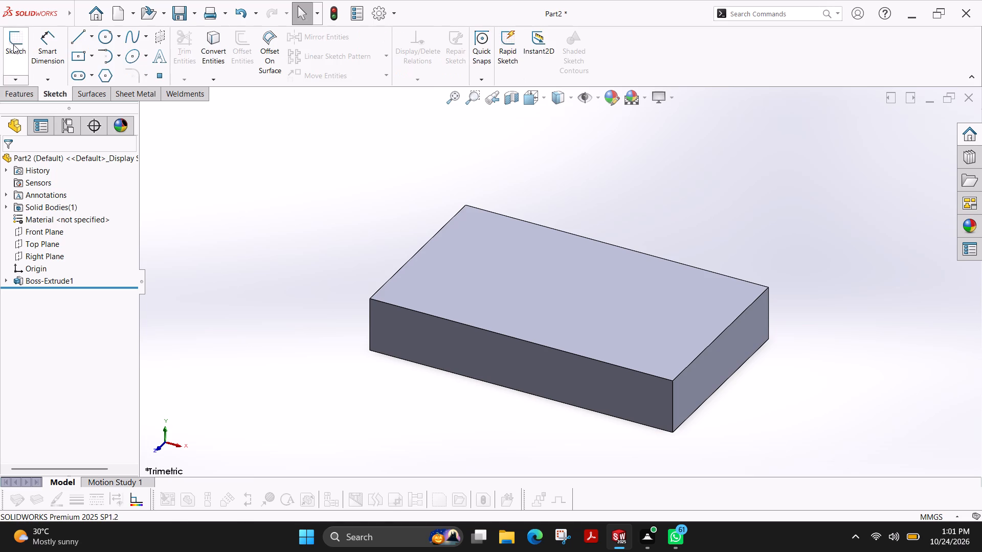
click(13, 44)
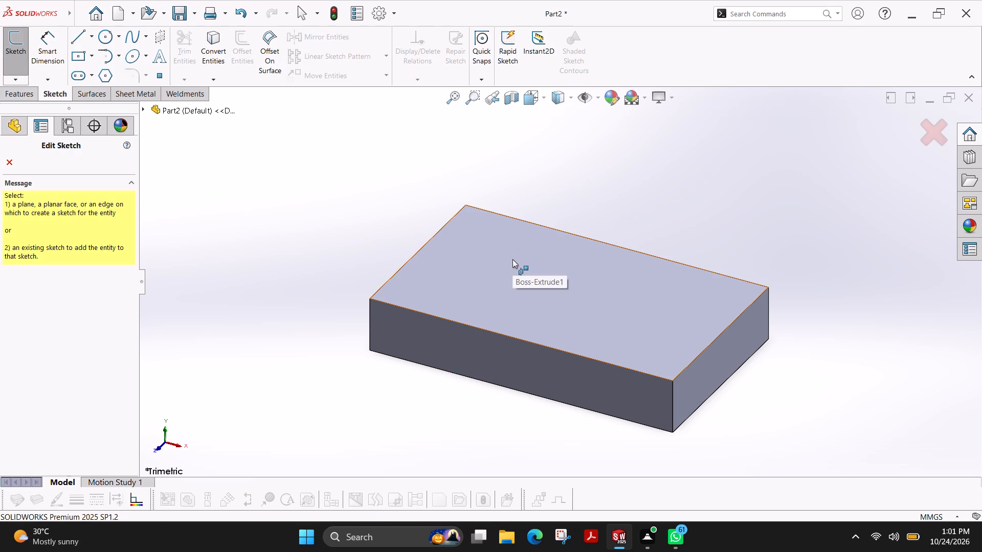
click(512, 259)
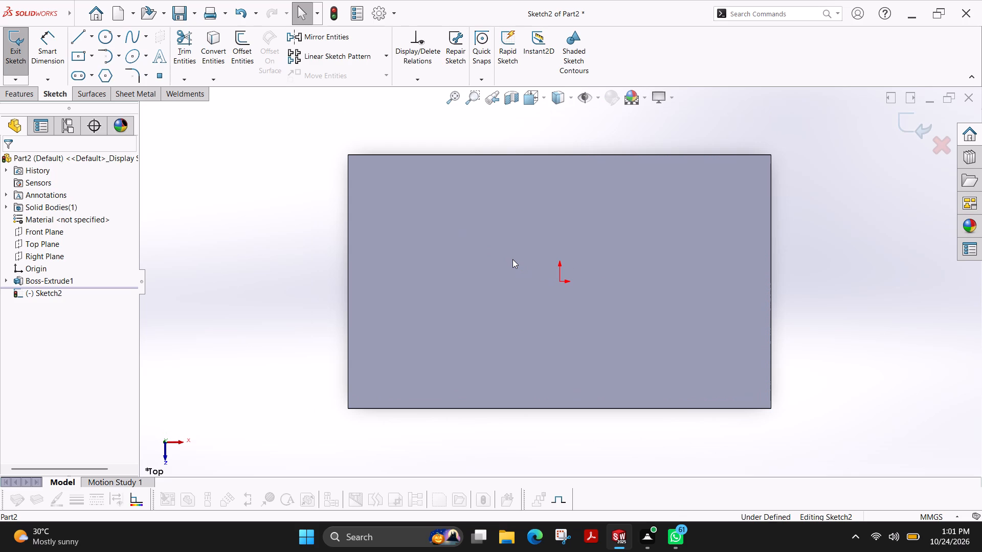
click(77, 49)
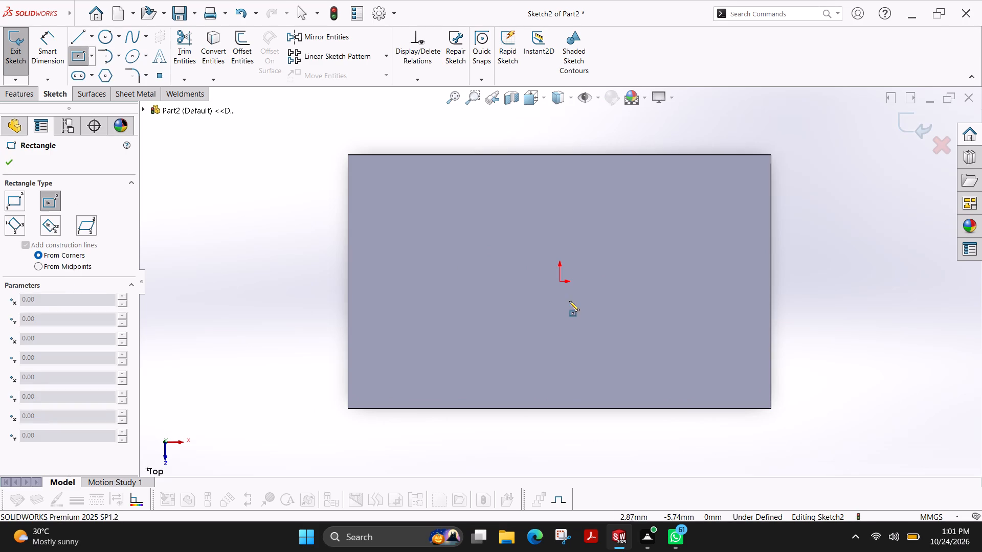
click(557, 284)
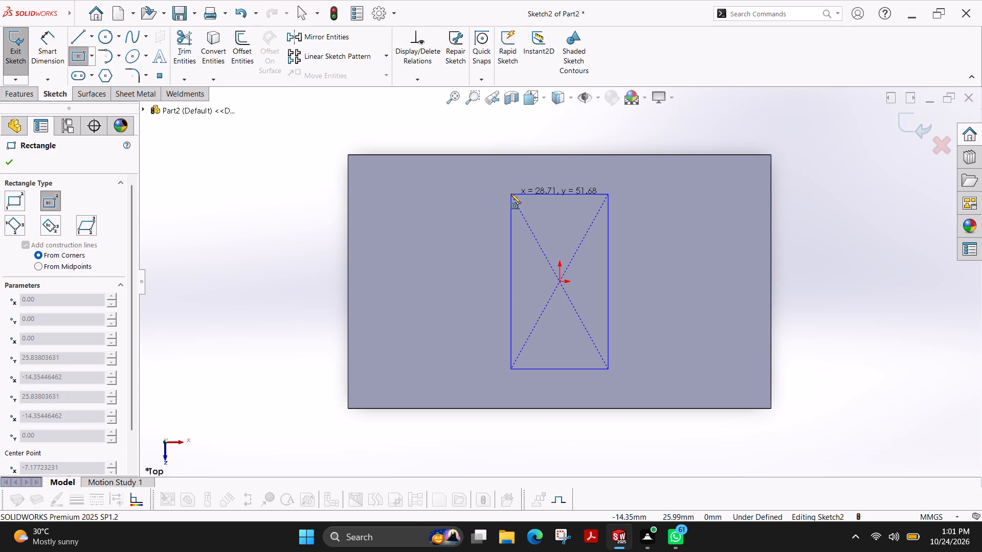
click(511, 194)
click(6, 162)
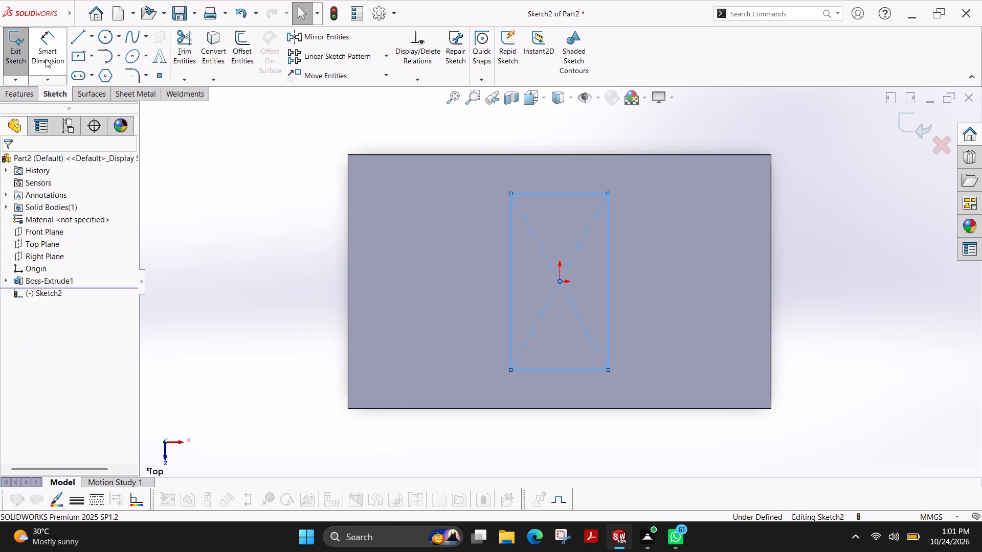
Dimension the new rectangle on the block's top face to 48 mm high and 28 mm wide.
click(49, 41)
click(512, 272)
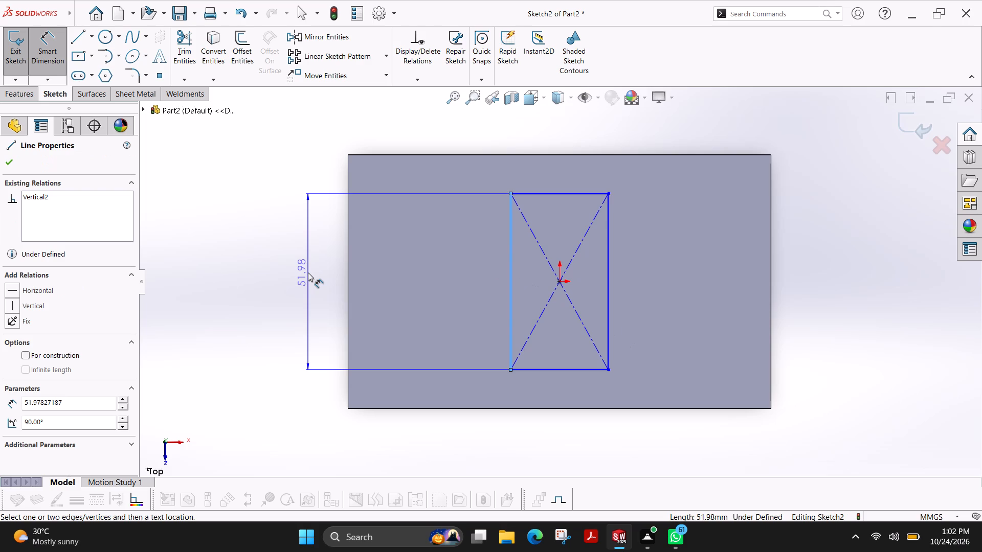
click(308, 272)
text(48)
key(Return)
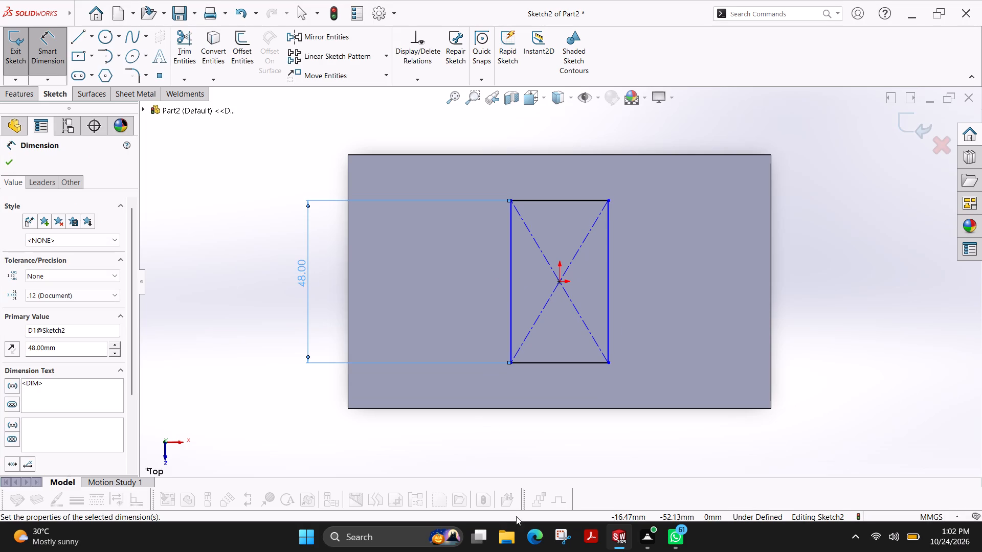
click(542, 199)
click(561, 136)
text(28)
key(Return)
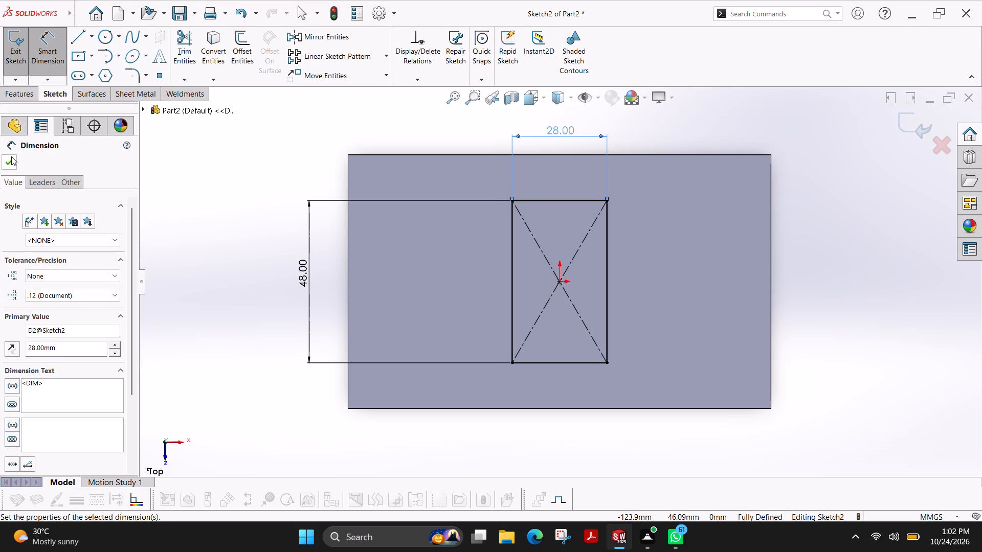
click(11, 156)
Extrude the 48 by 28 mm rectangle upward from the block as a tall Blind boss with Merge result on.
click(23, 95)
click(13, 36)
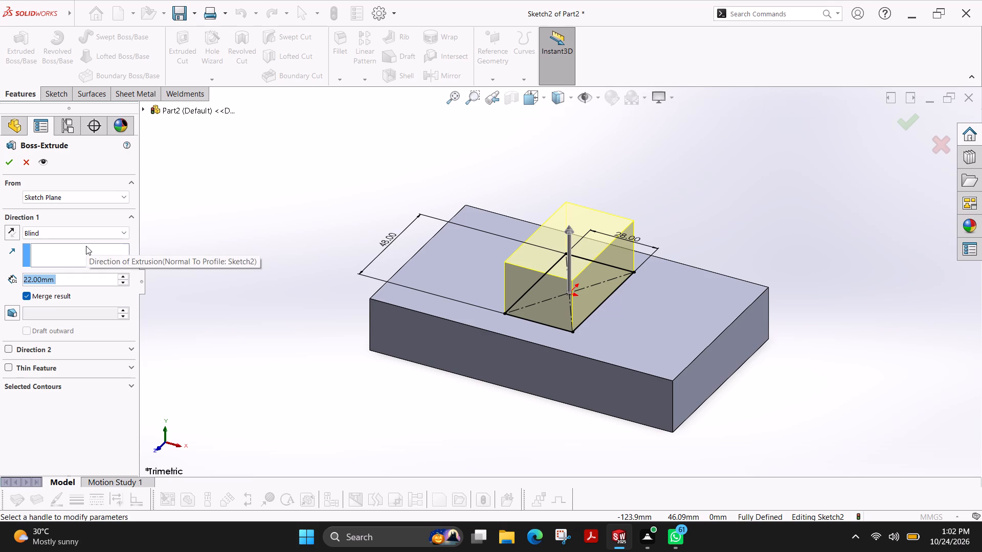
triple_click(125, 277)
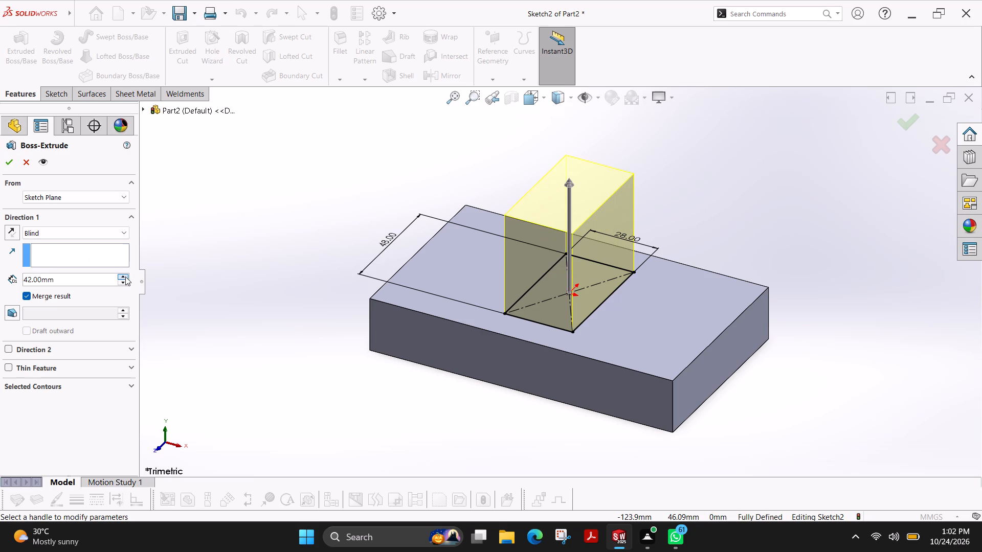
click(12, 166)
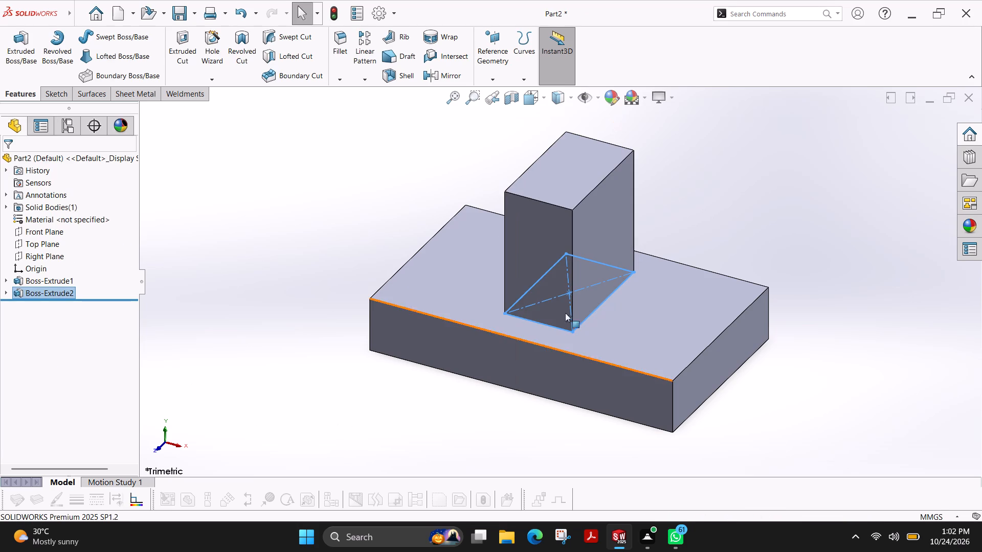
Create a reference plane parallel to the Front Plane at a 0 mm offset.
click(487, 73)
click(508, 93)
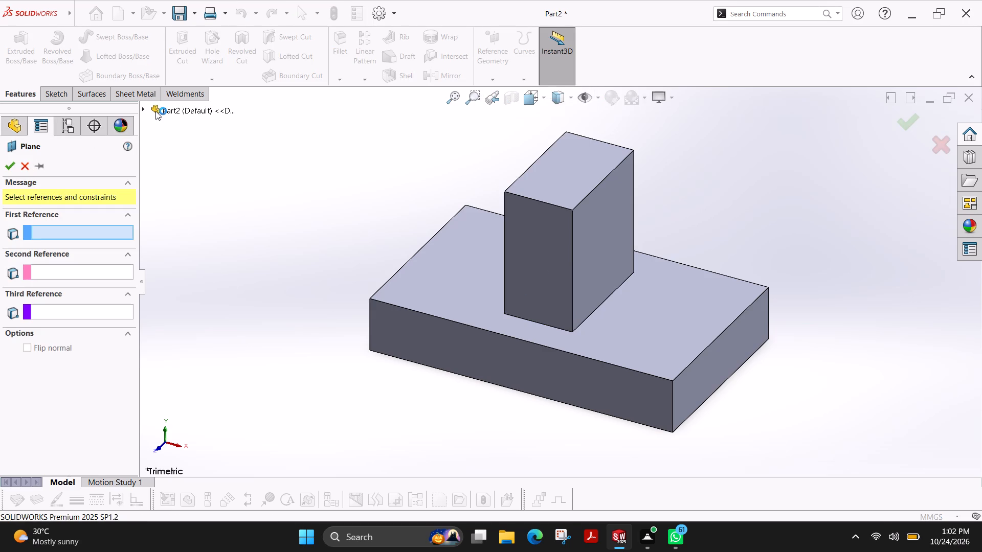
click(144, 109)
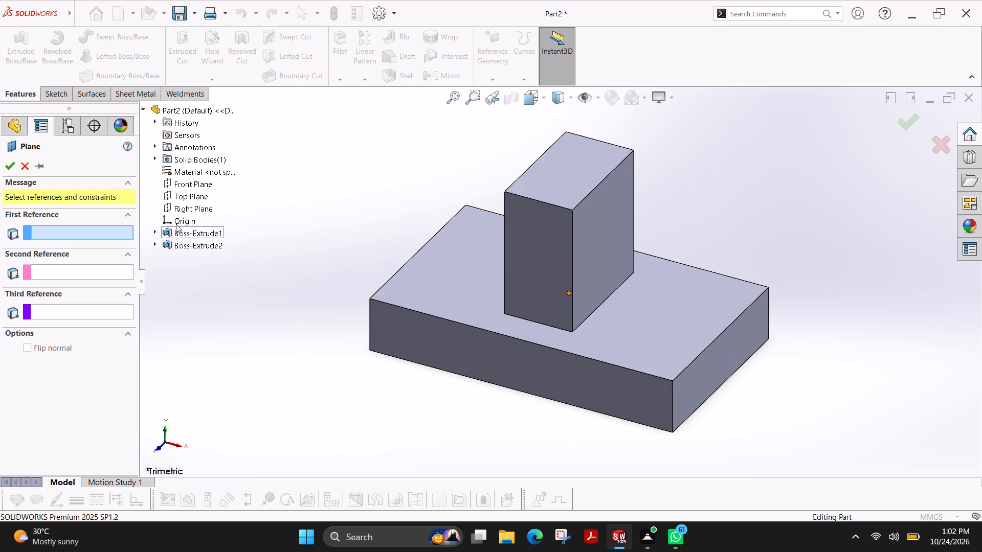
click(189, 187)
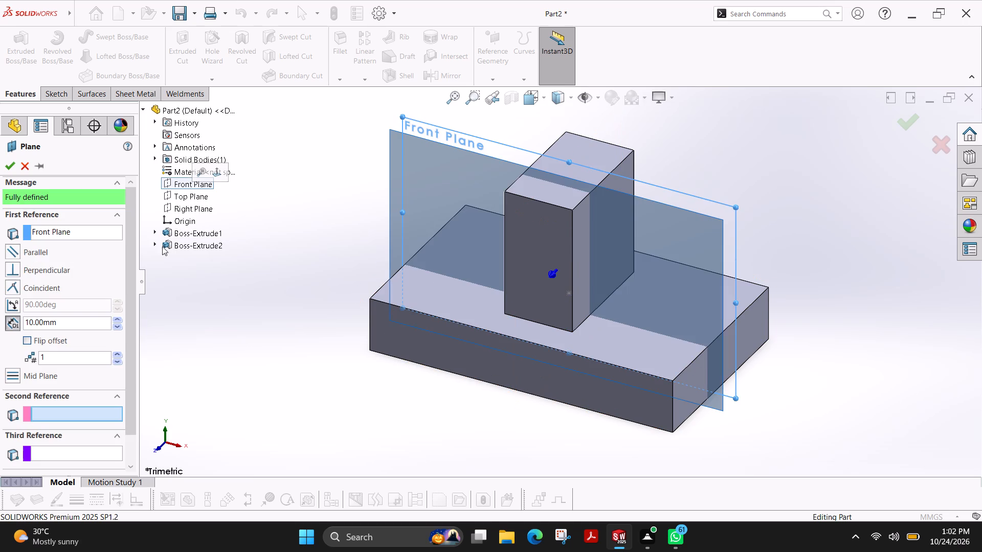
click(120, 324)
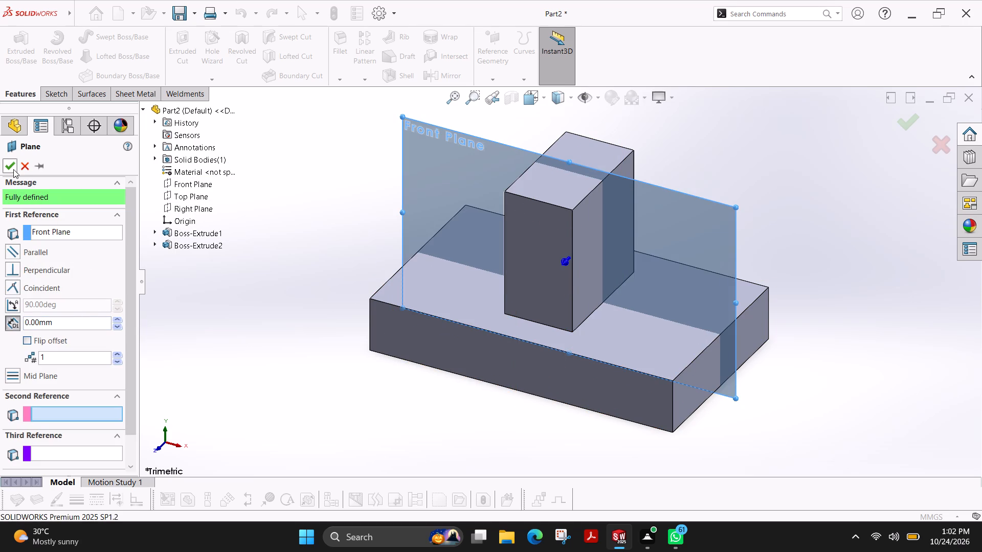
click(10, 164)
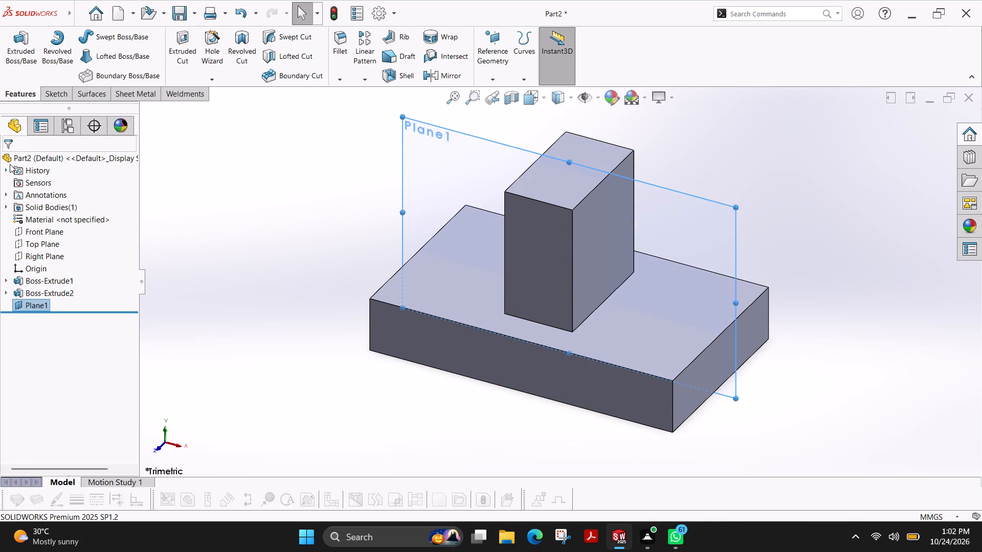
On the new reference plane, sketch two concentric circles about 33 mm above the origin, with radii of about 31.5 mm and 20 mm.
click(59, 98)
click(24, 54)
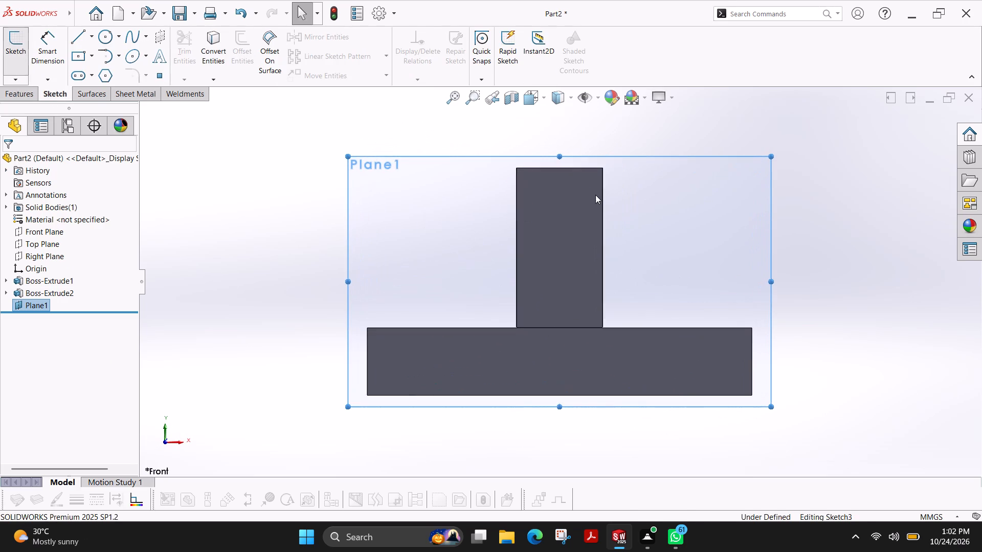
scroll(615, 191, down, 1)
scroll(604, 192, up, 1)
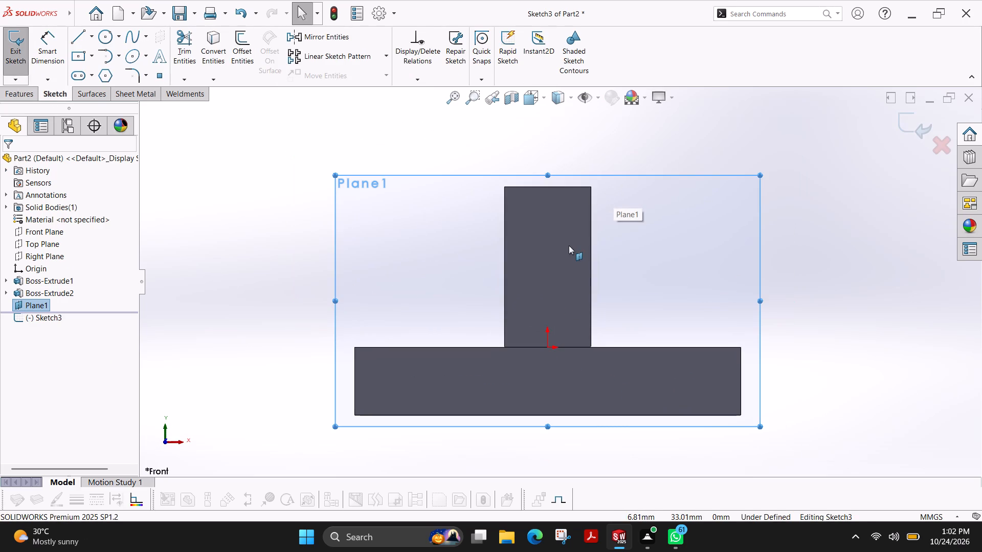
click(104, 33)
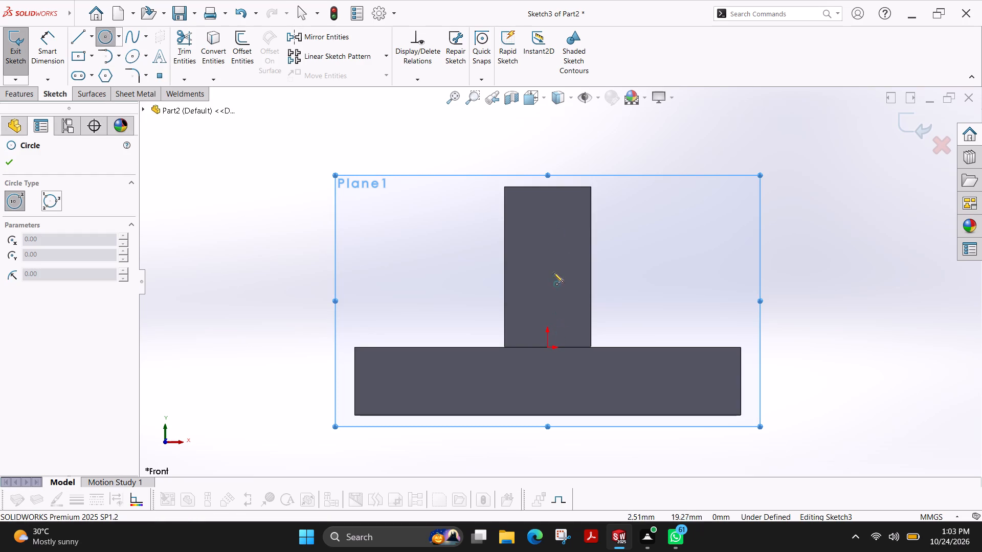
click(550, 246)
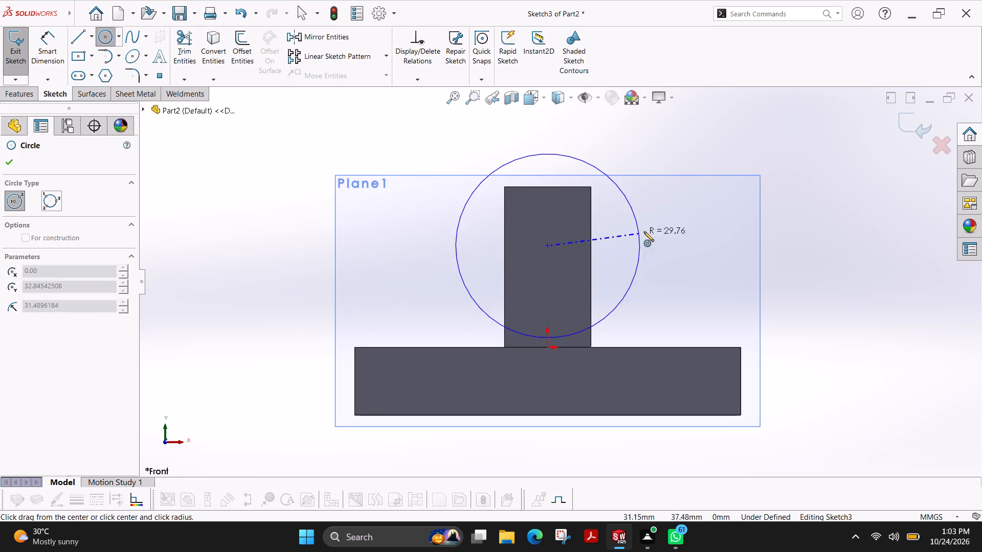
click(644, 232)
click(549, 245)
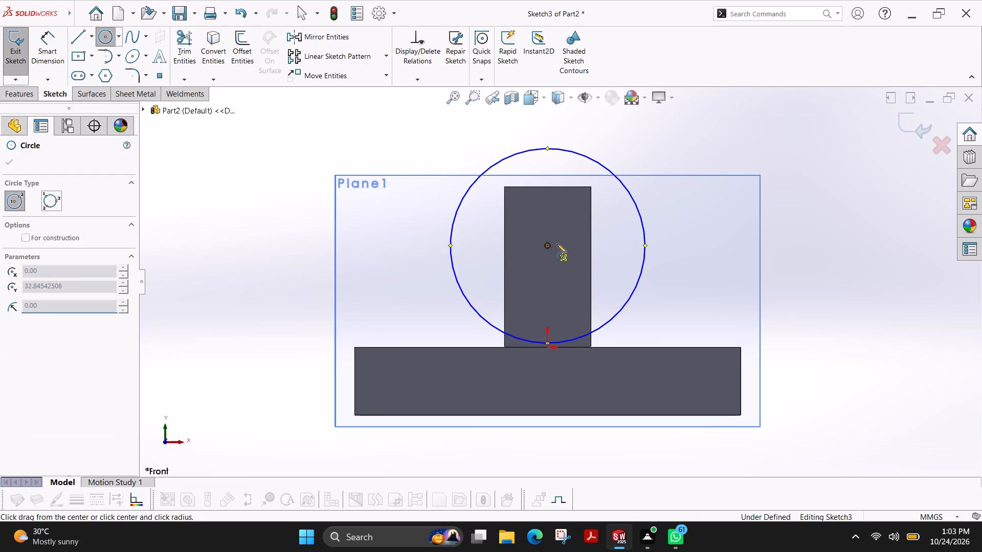
click(609, 241)
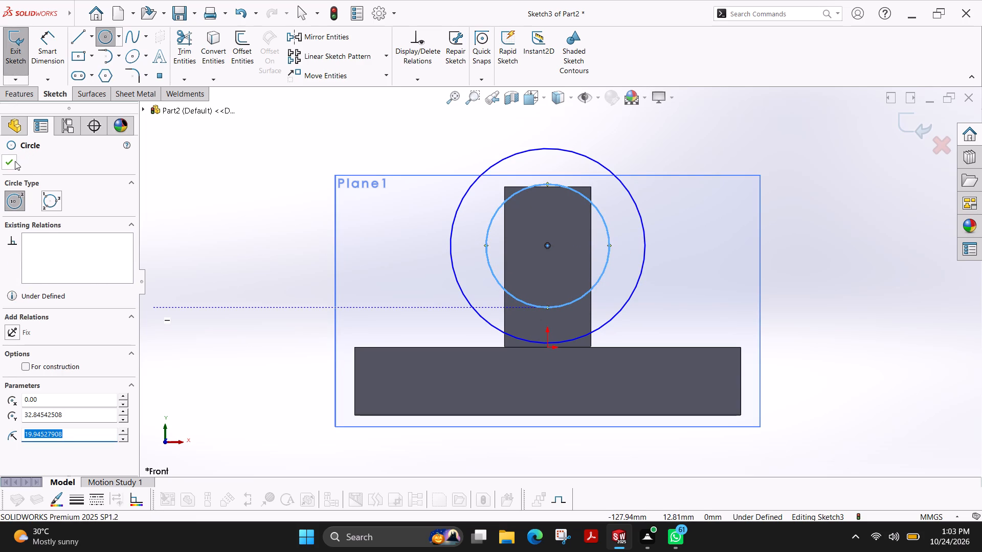
click(14, 161)
Dimension the inner circle to 55 mm diameter and the outer circle to 83 mm diameter.
click(48, 51)
click(523, 189)
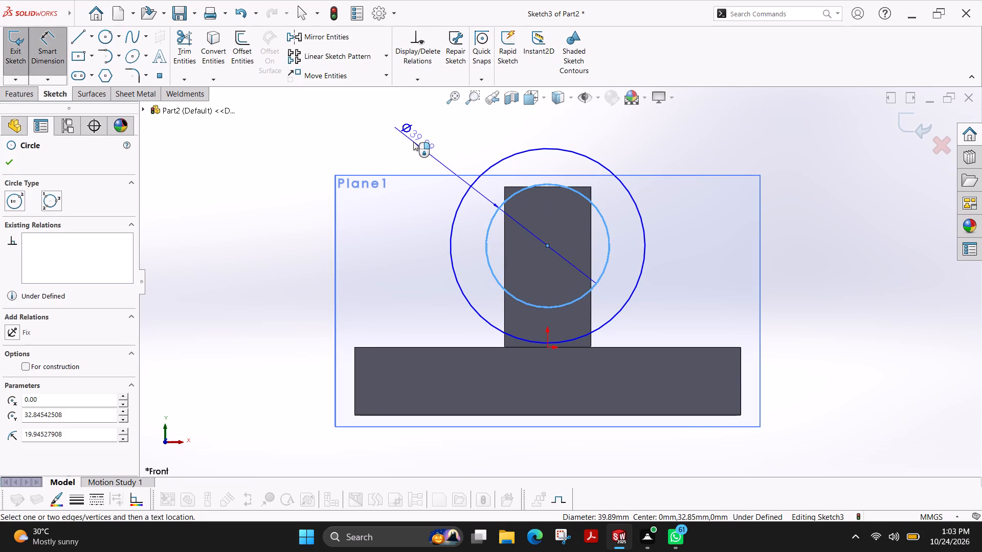
click(413, 142)
text(55)
key(Return)
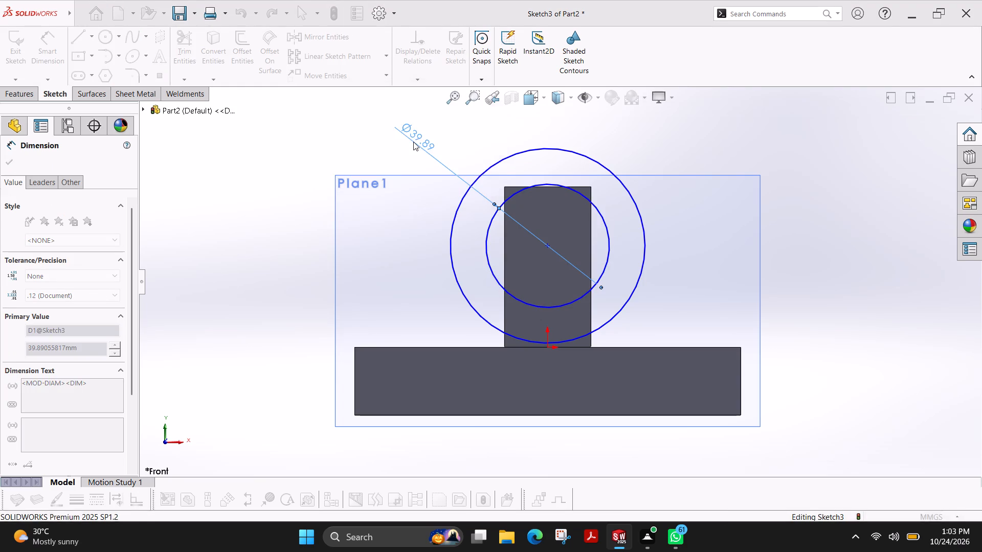
click(497, 160)
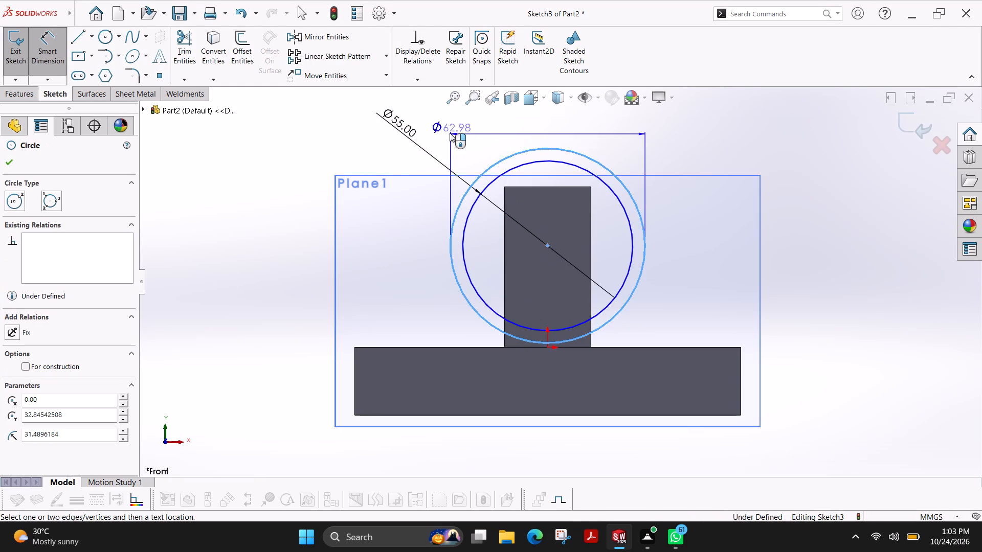
click(442, 134)
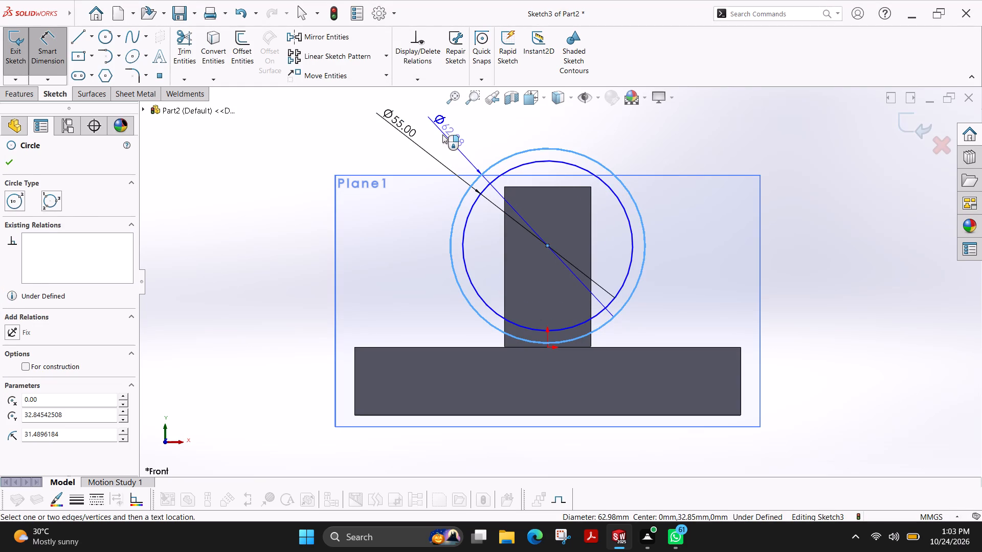
key(8)
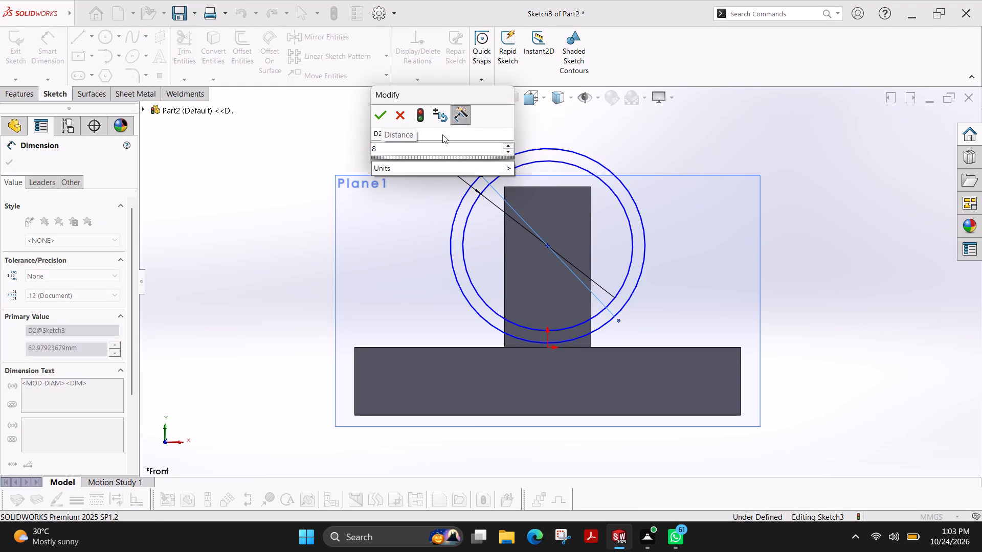
key(3)
key(Return)
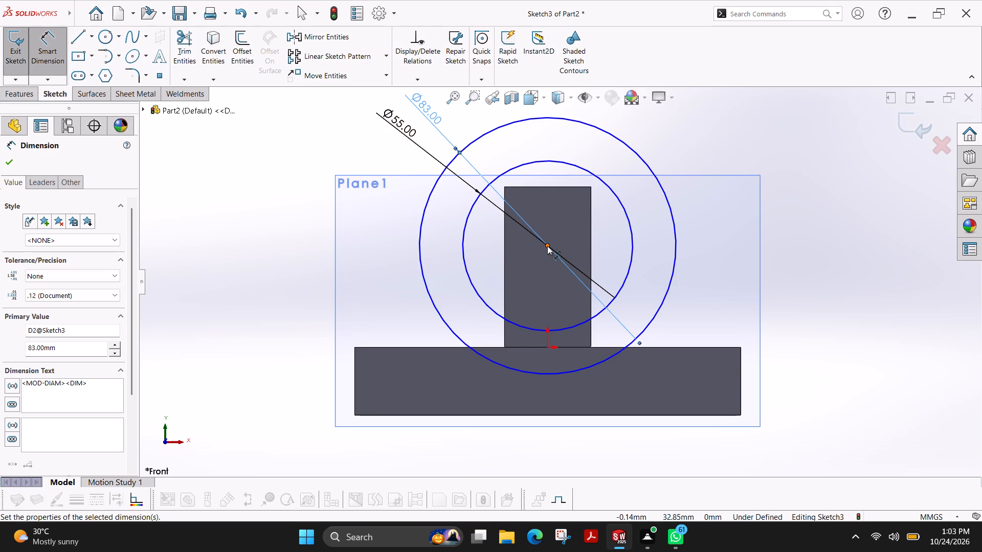
Dimension the circles' common centre 80 mm above the base block's top edge.
click(547, 246)
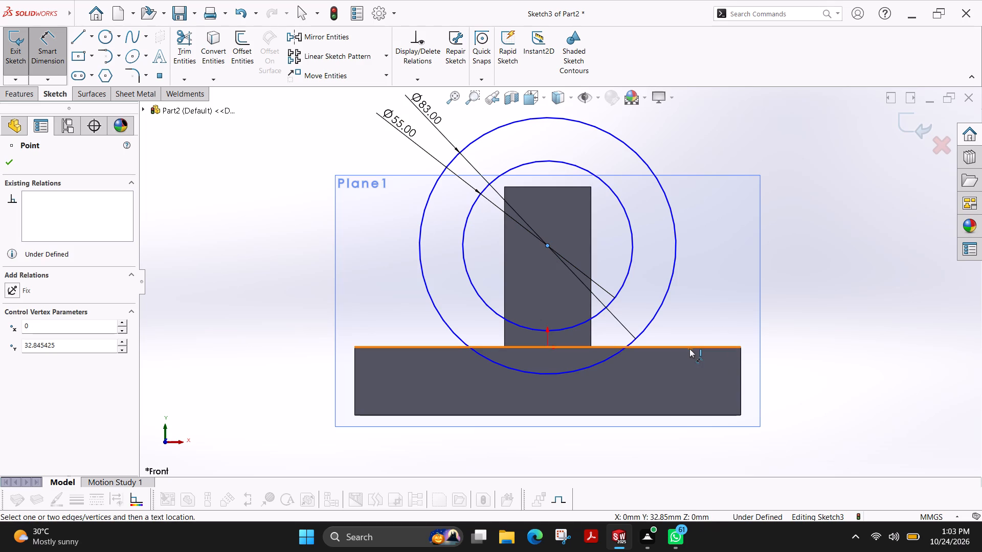
click(689, 349)
click(725, 307)
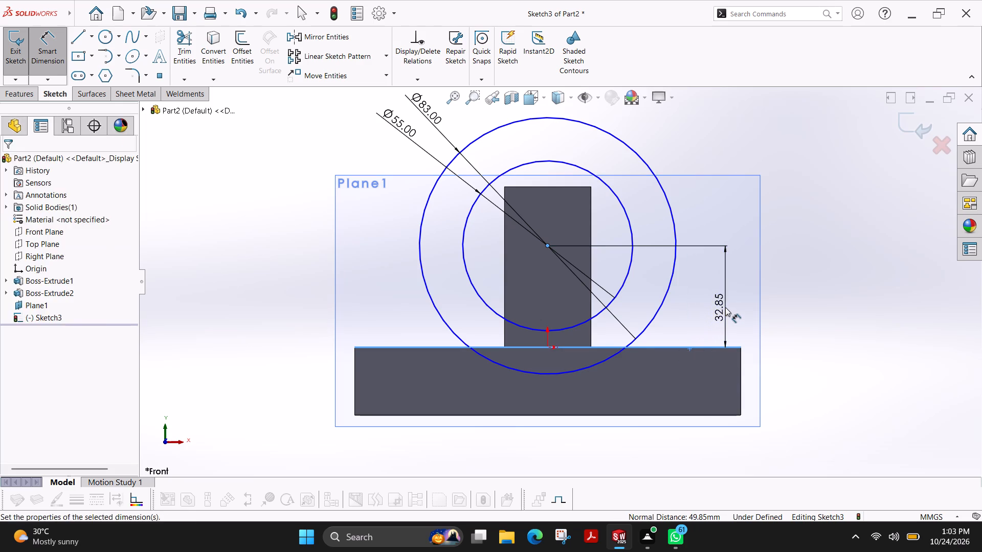
text(80)
key(Return)
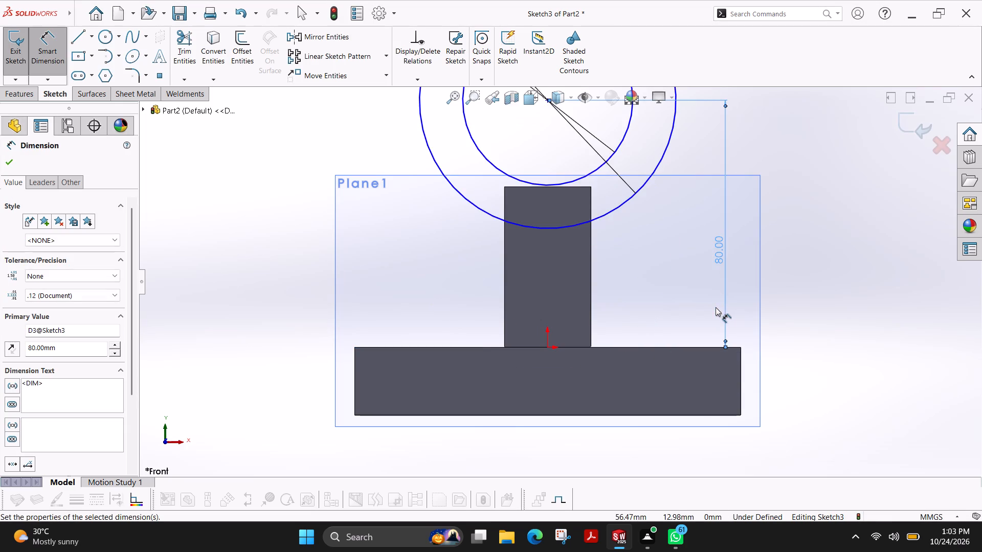
scroll(716, 307, up, 3)
scroll(682, 231, down, 2)
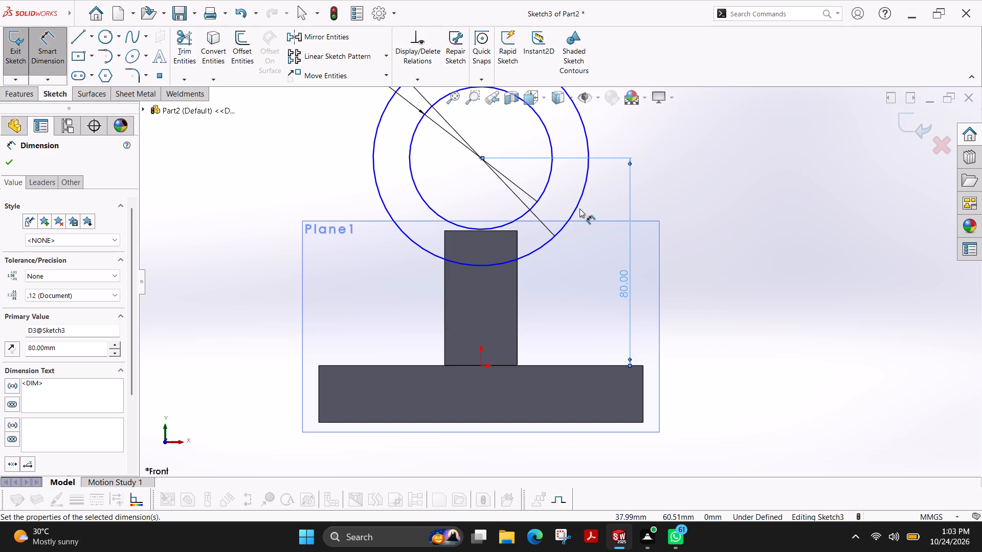
scroll(560, 207, up, 1)
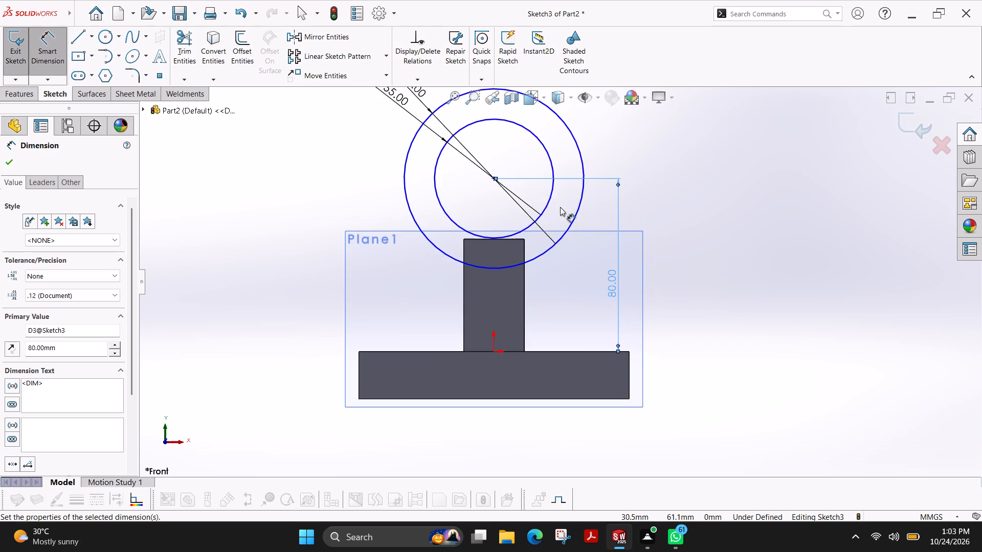
scroll(568, 121, up, 2)
scroll(570, 150, down, 2)
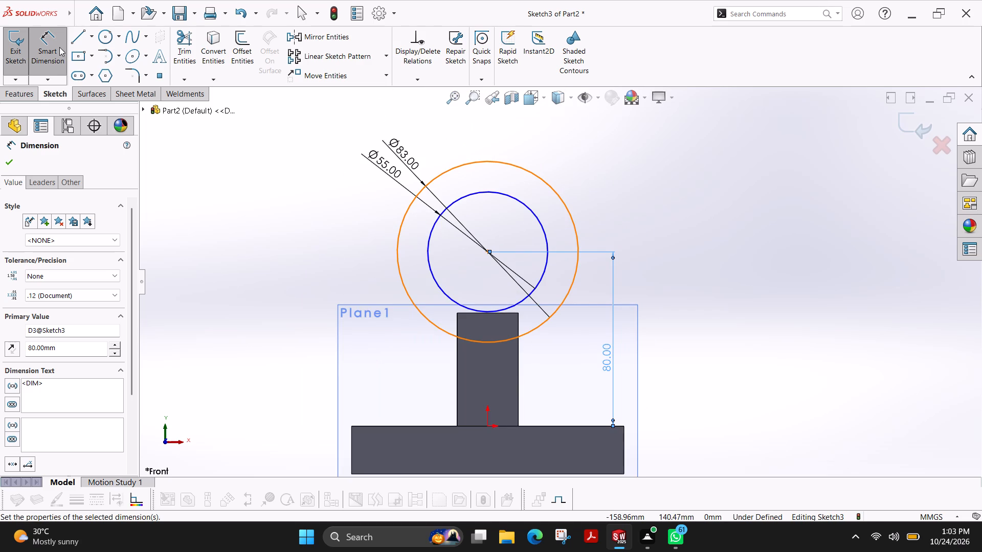
click(6, 163)
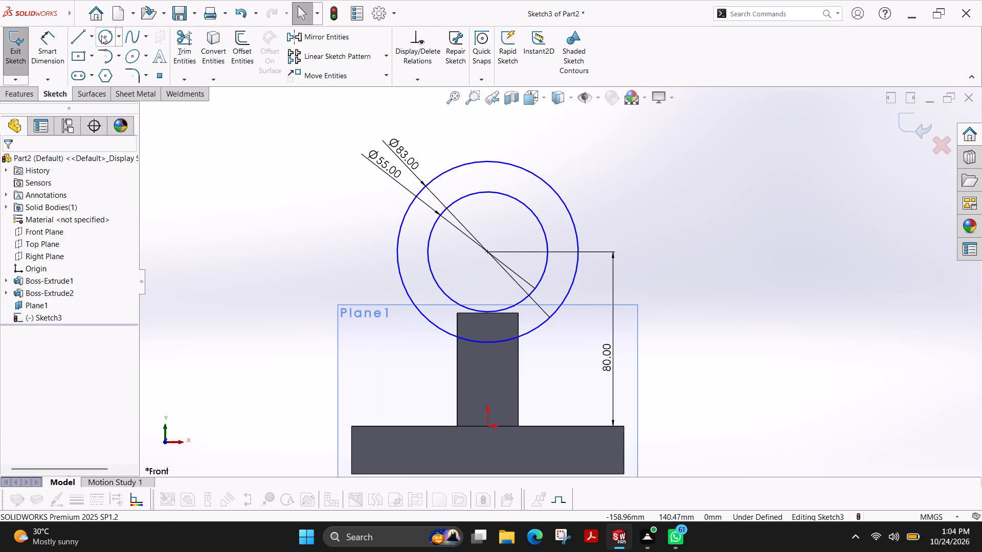
Sketch a narrow upright center rectangle on the circles' centre, about 6 mm wide and 106 mm high, extending beyond the outer circle.
click(77, 54)
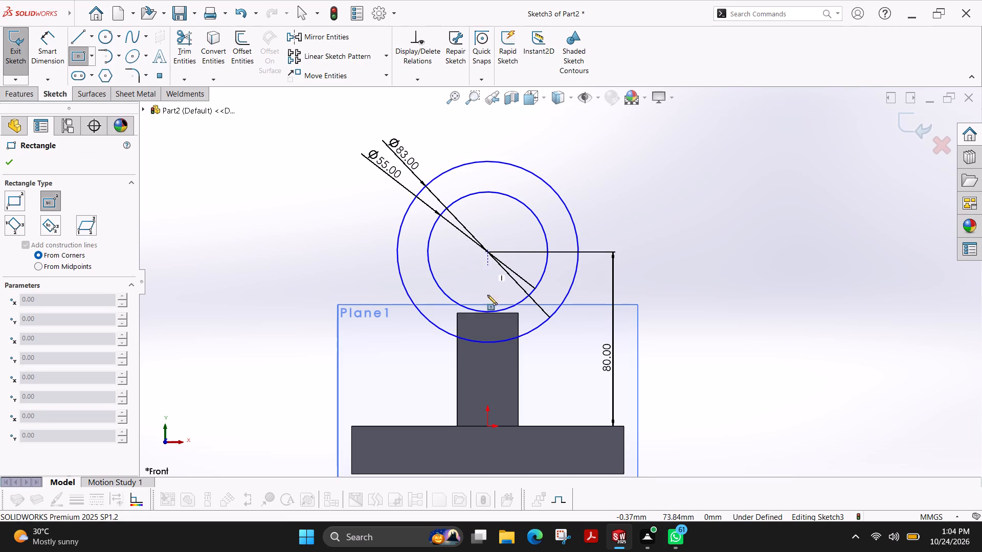
click(488, 251)
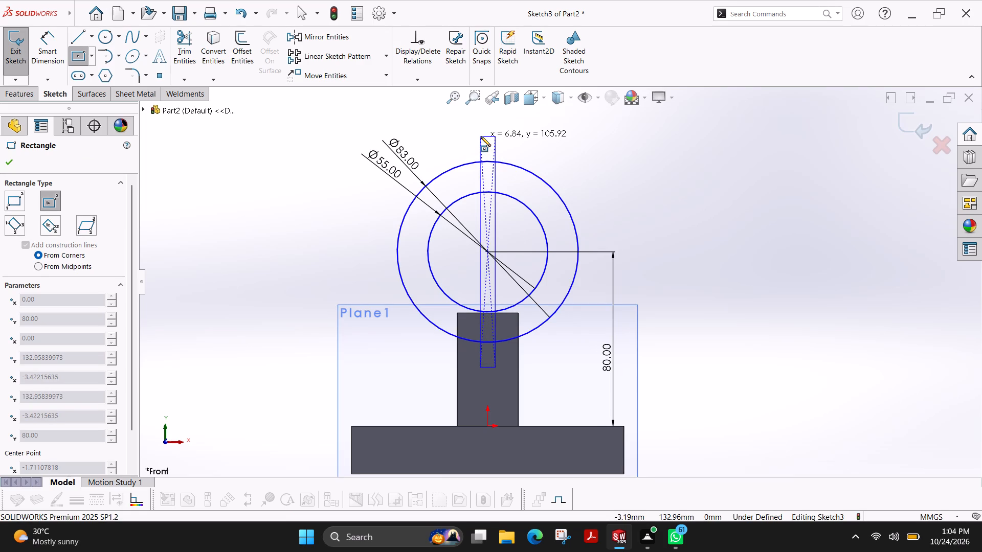
click(481, 136)
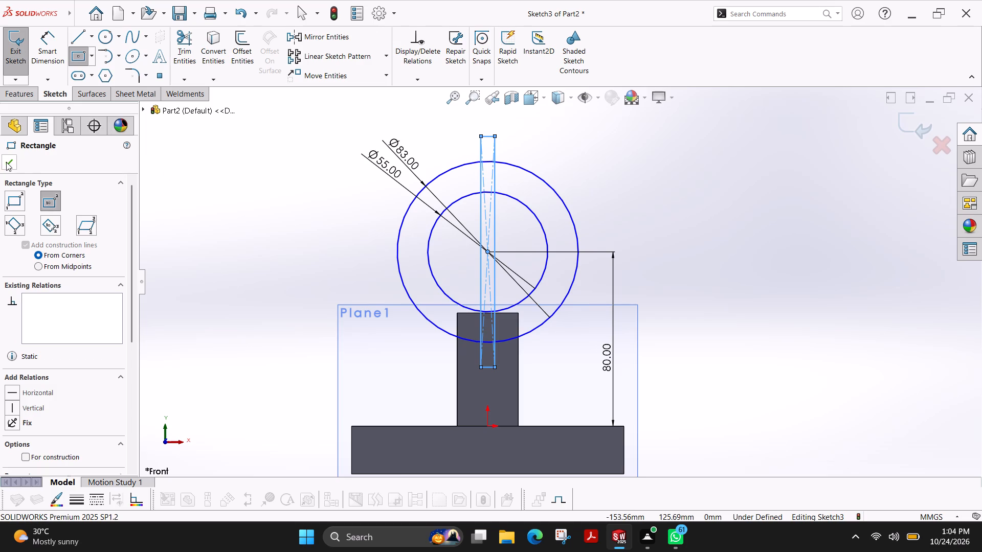
click(4, 163)
Dimension the narrow rectangle's width to 5 mm.
click(48, 51)
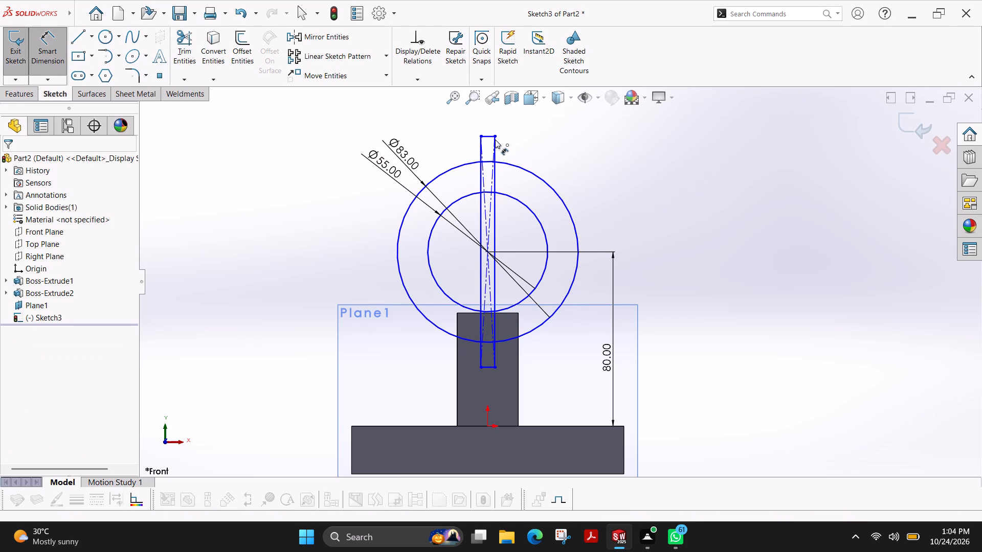
click(488, 137)
click(488, 127)
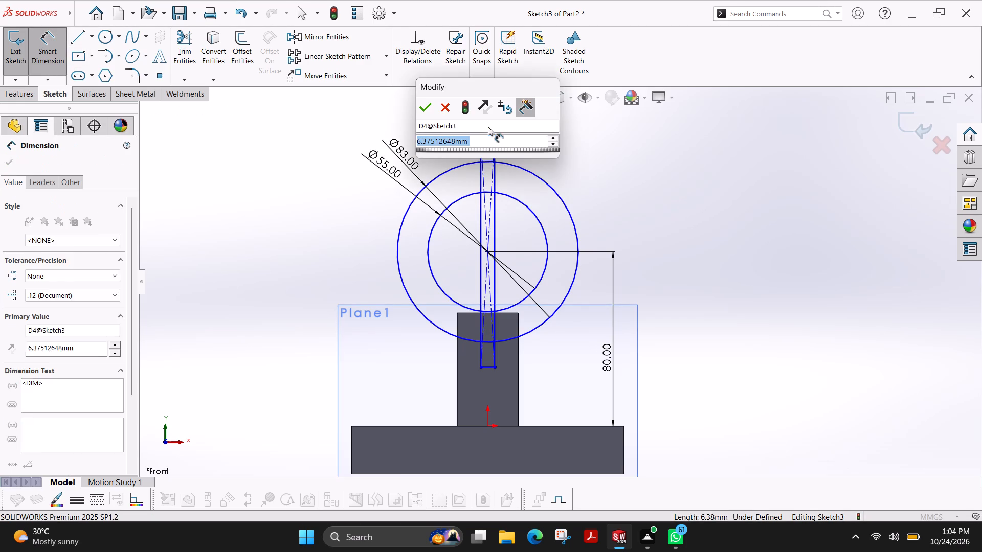
key(5)
key(Return)
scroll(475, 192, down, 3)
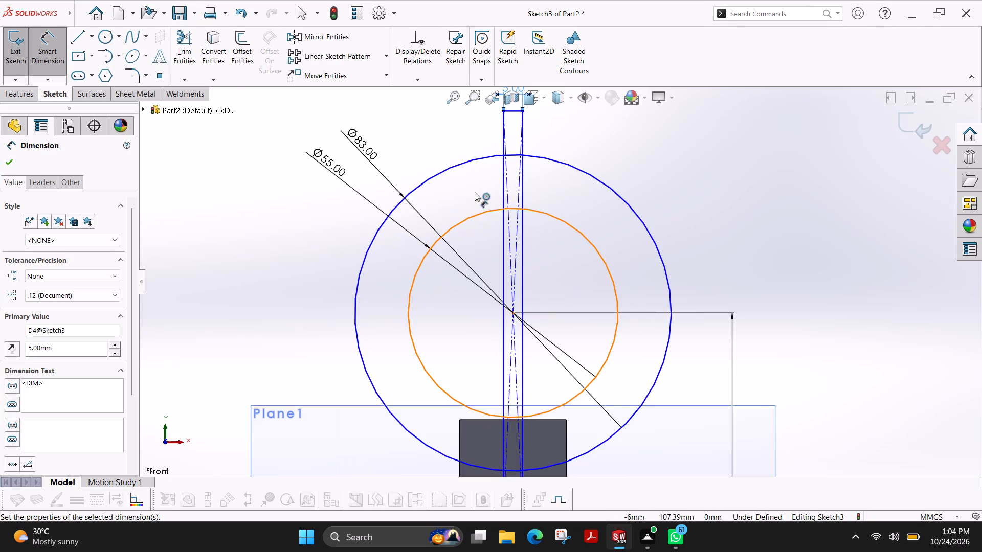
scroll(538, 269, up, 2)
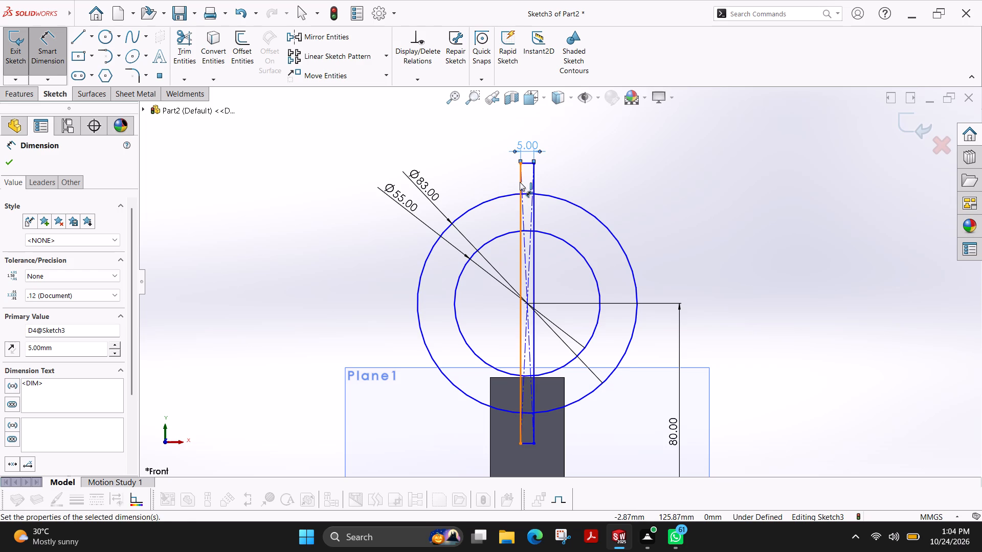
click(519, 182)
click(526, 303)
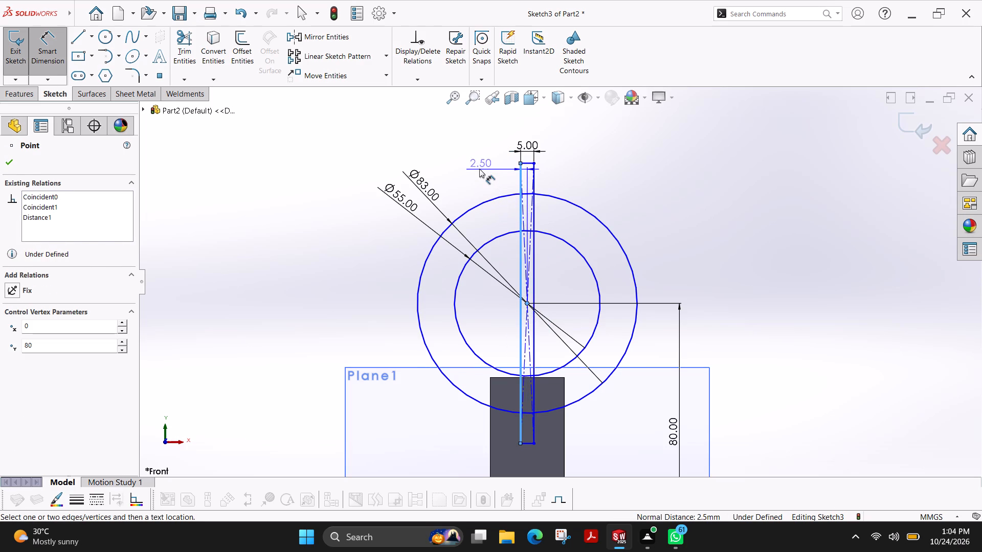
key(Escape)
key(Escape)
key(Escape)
Trim away the narrow rectangle's sides, bottom edge and diagonals everywhere below the top of the inner circle.
click(176, 38)
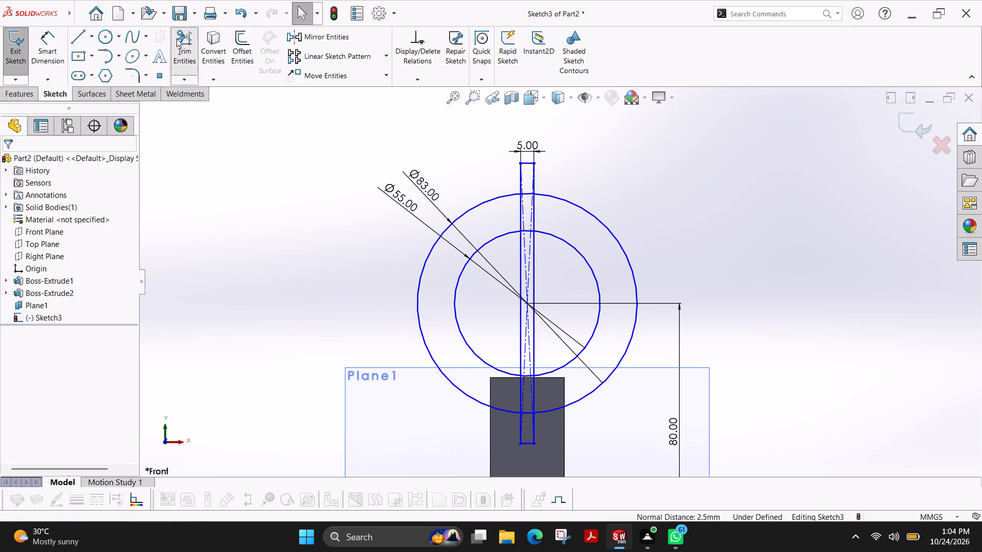
drag(545, 425, 508, 438)
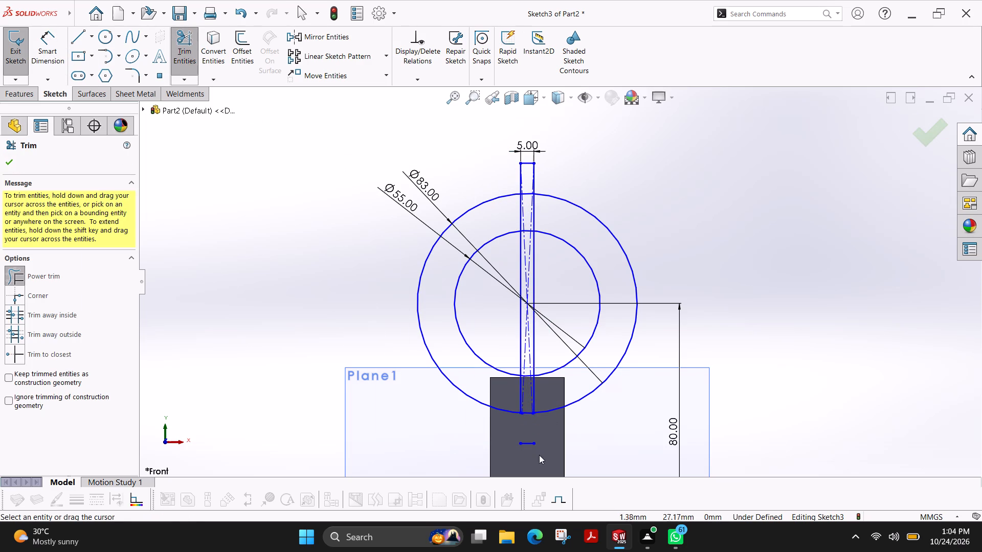
drag(548, 462, 527, 449)
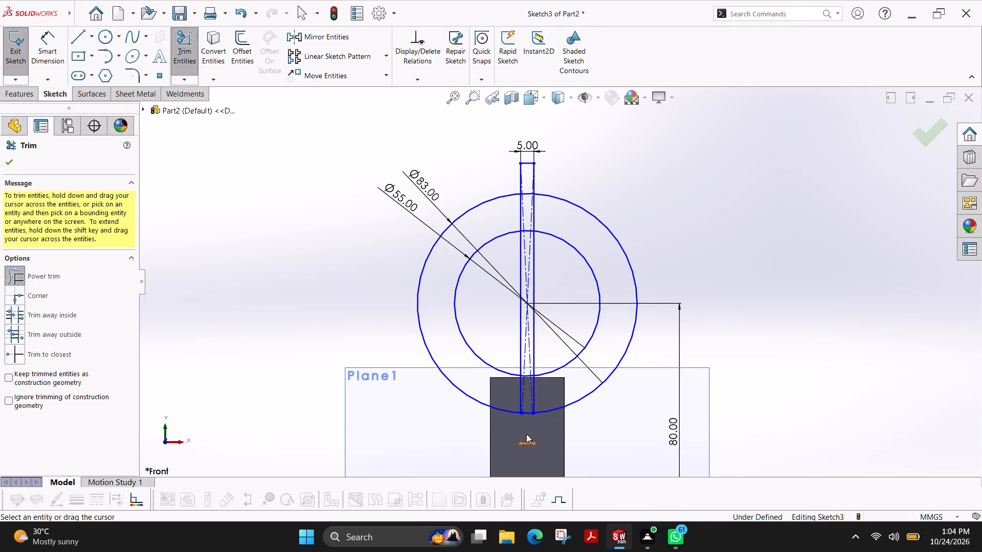
drag(527, 433, 529, 456)
drag(549, 389, 526, 398)
drag(526, 398, 505, 392)
scroll(544, 333, down, 3)
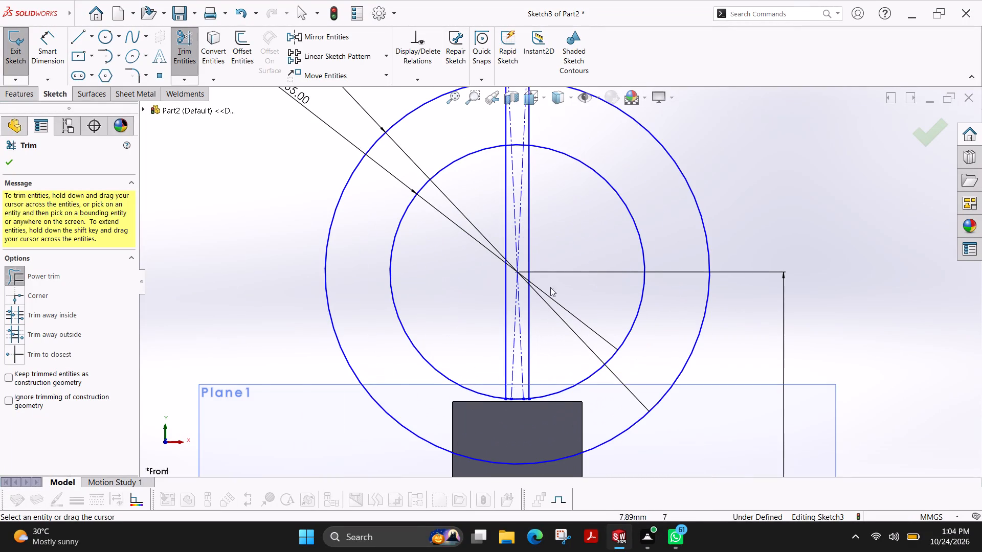
scroll(549, 251, up, 1)
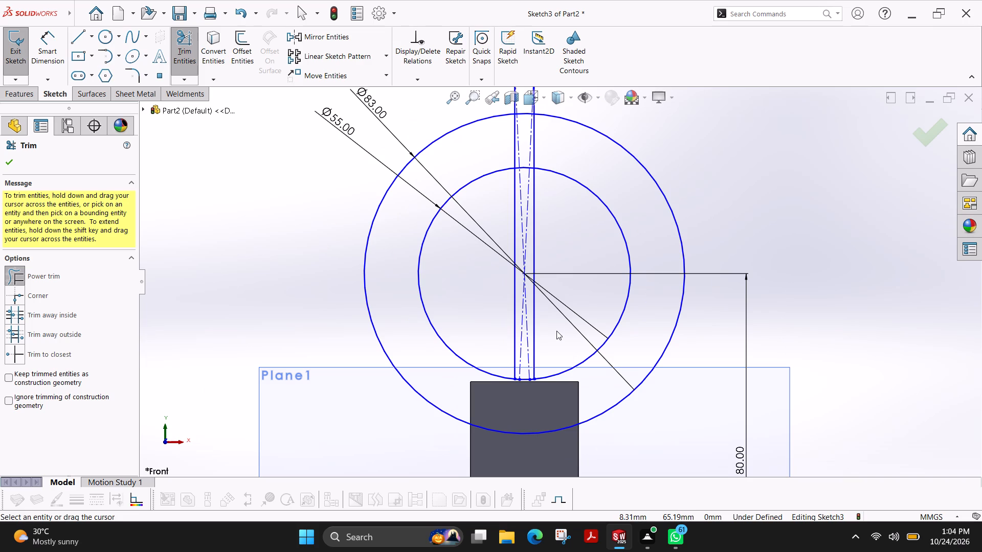
drag(556, 331, 500, 339)
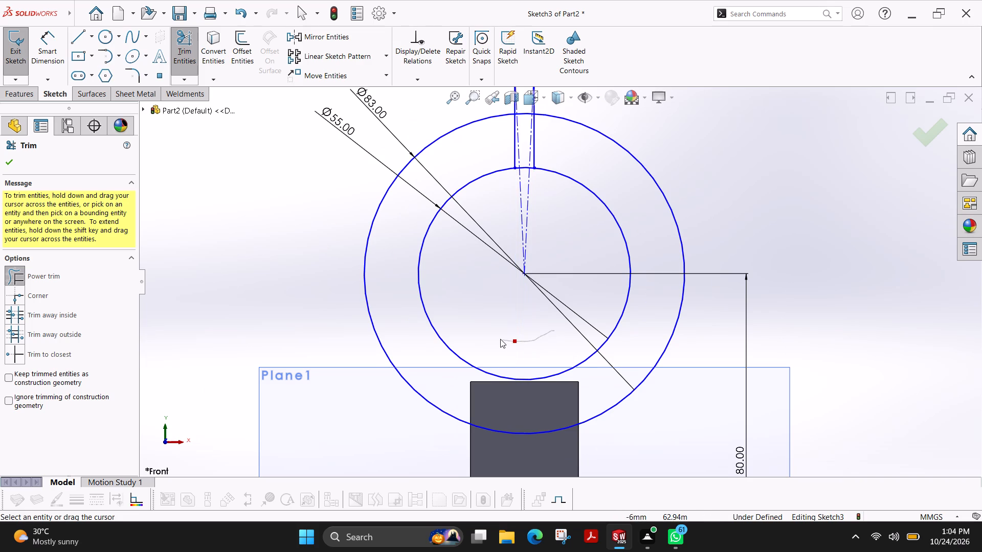
drag(500, 339, 499, 338)
drag(553, 232, 515, 232)
Trim away the part of the narrow rectangle that protrudes above the outer circle, including its top edge.
scroll(533, 218, up, 2)
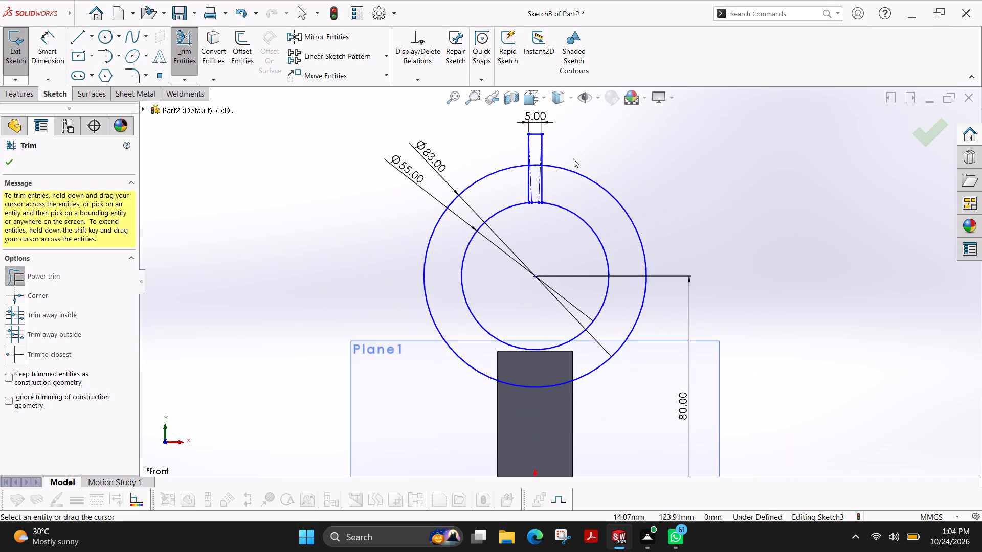
scroll(573, 158, down, 4)
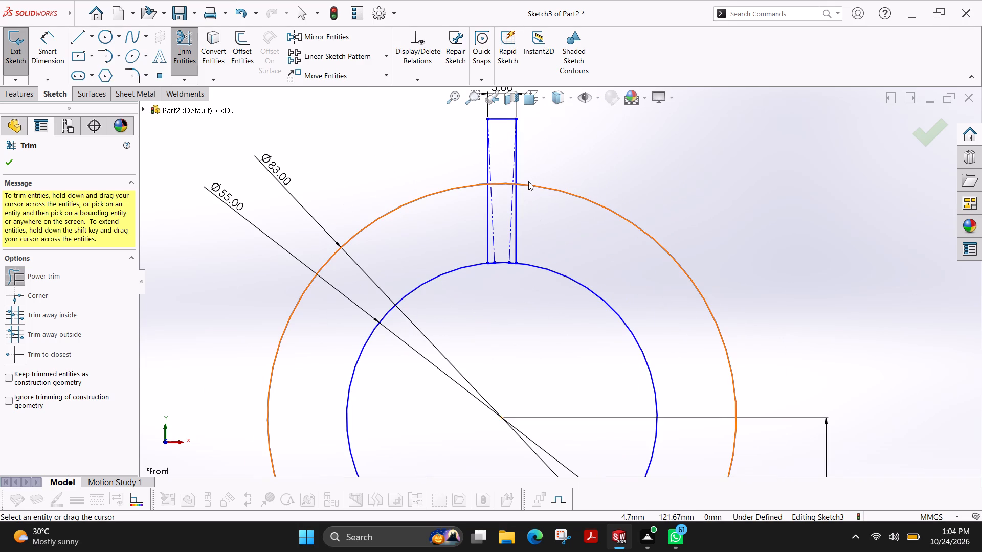
drag(542, 141, 508, 137)
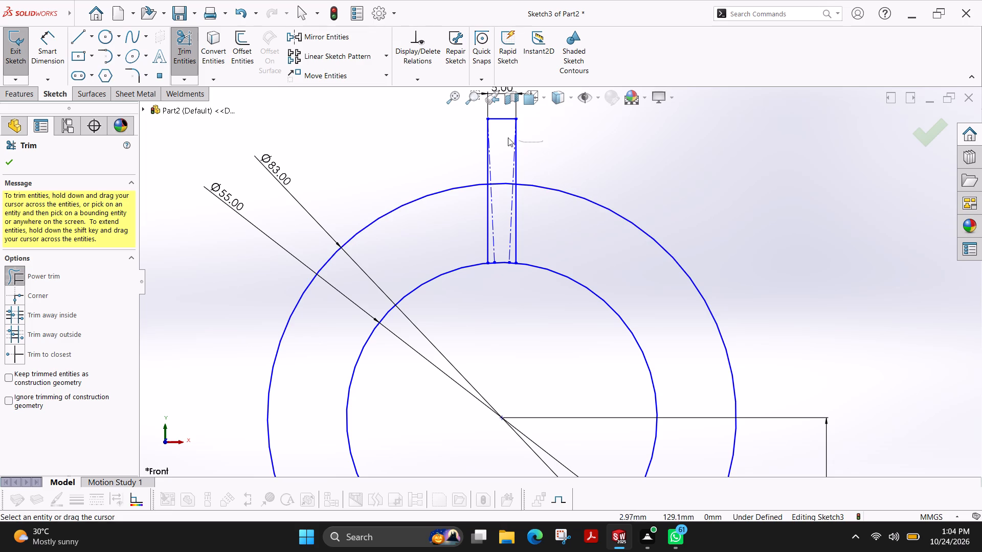
drag(508, 137, 462, 133)
scroll(519, 140, up, 1)
drag(515, 134, 510, 137)
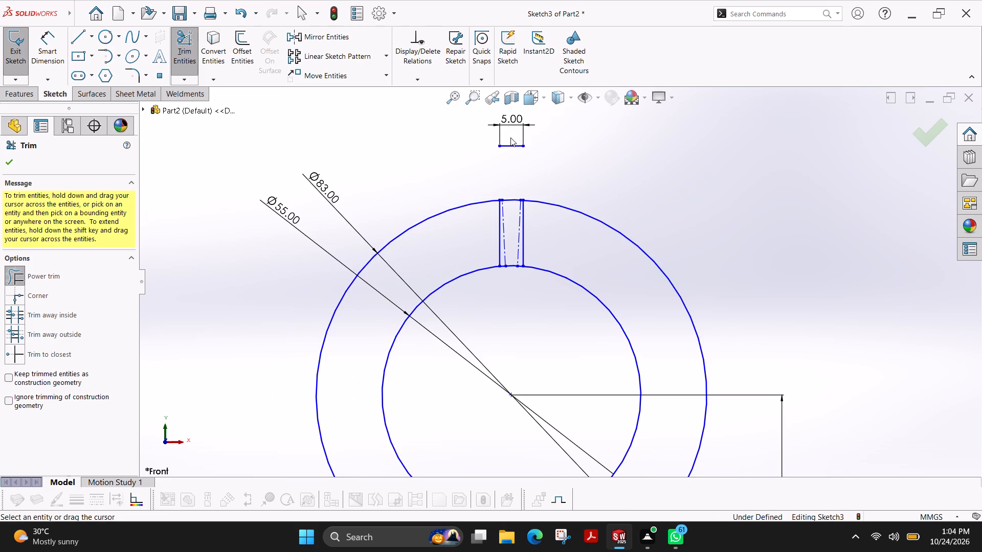
drag(510, 137, 505, 164)
Trim the leftover diagonals and both circles' arcs between the rectangle's sides to open a slot through the ring's top.
scroll(522, 190, down, 6)
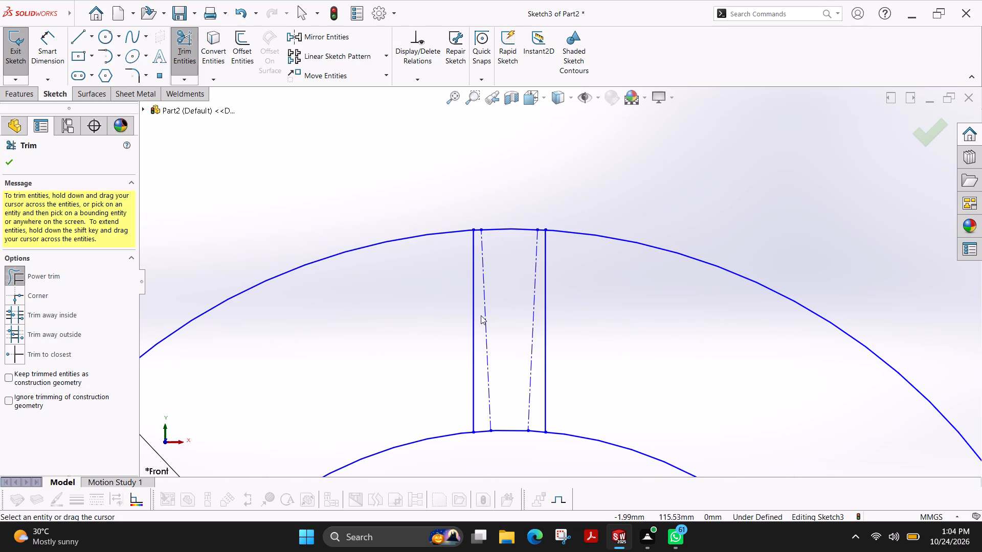
drag(481, 315, 538, 371)
drag(514, 208, 522, 274)
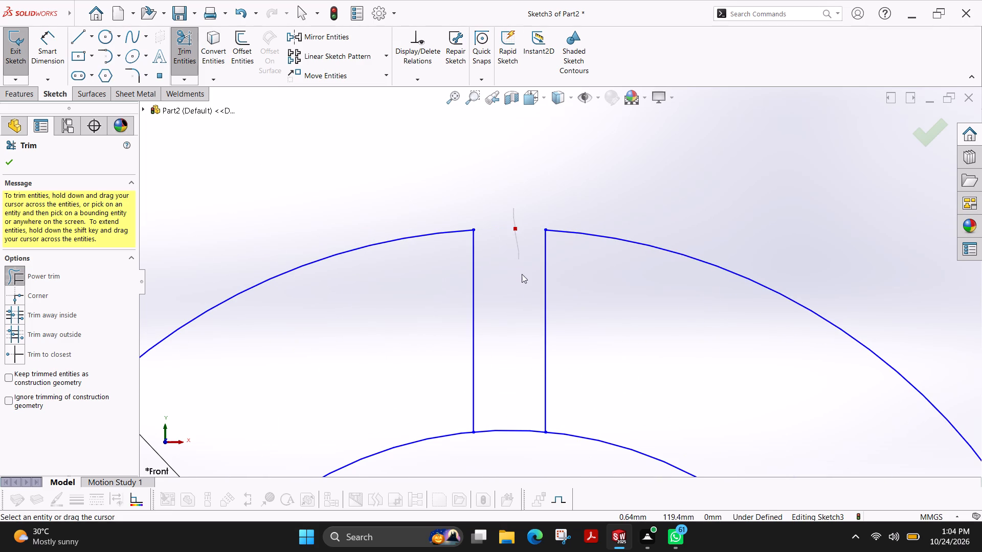
drag(522, 274, 504, 456)
Extrude the slotted ring profile 55 mm with a Mid Plane end condition, merged with the existing body.
scroll(510, 318, up, 10)
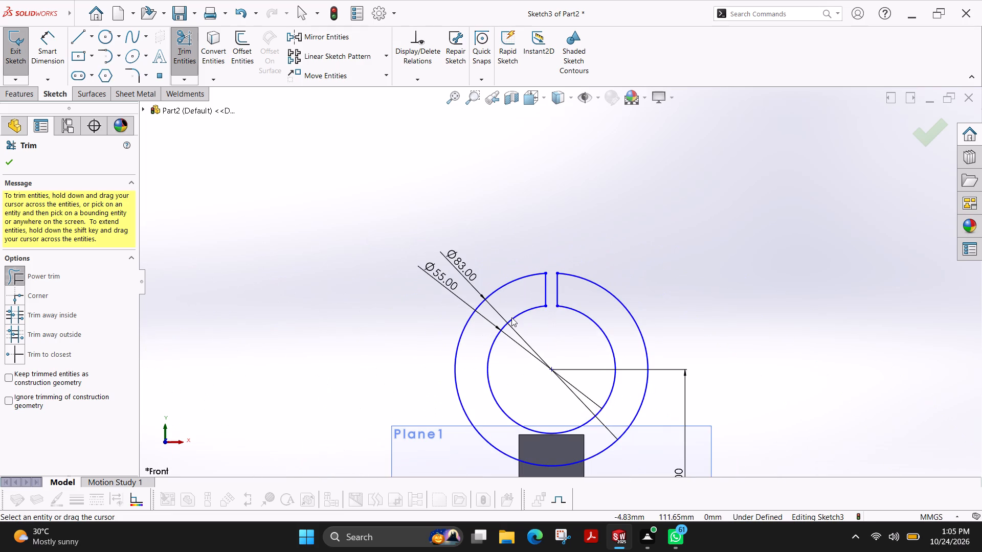
scroll(604, 321, up, 1)
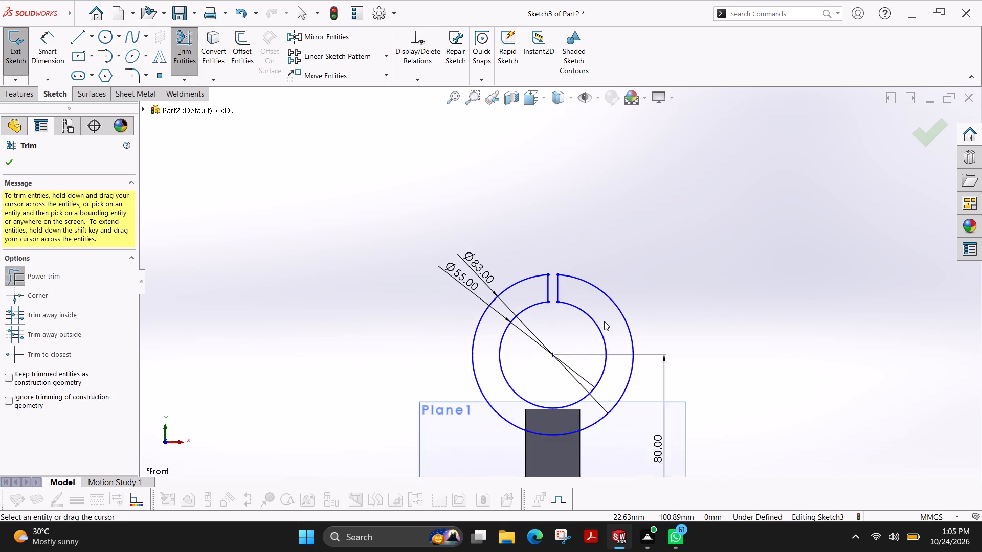
scroll(604, 321, up, 1)
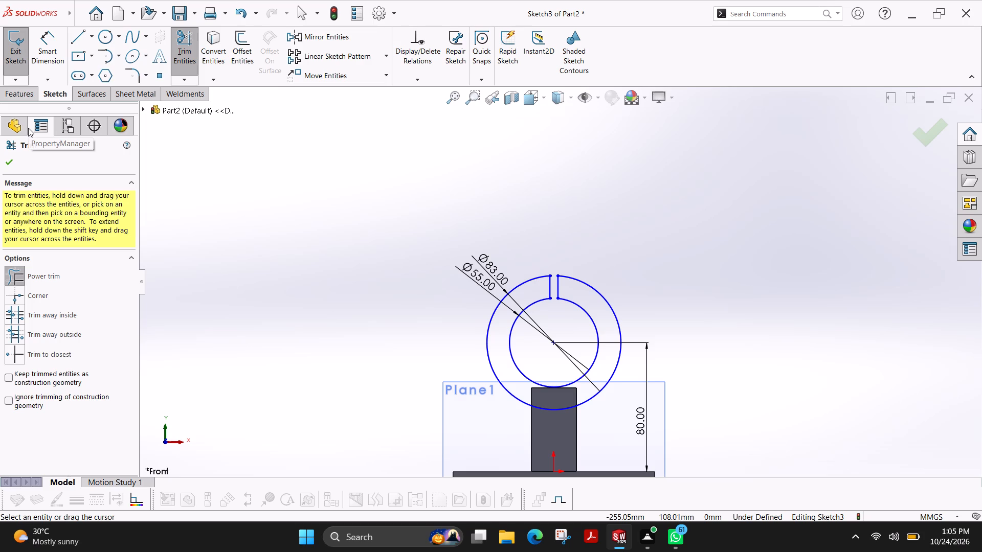
click(20, 88)
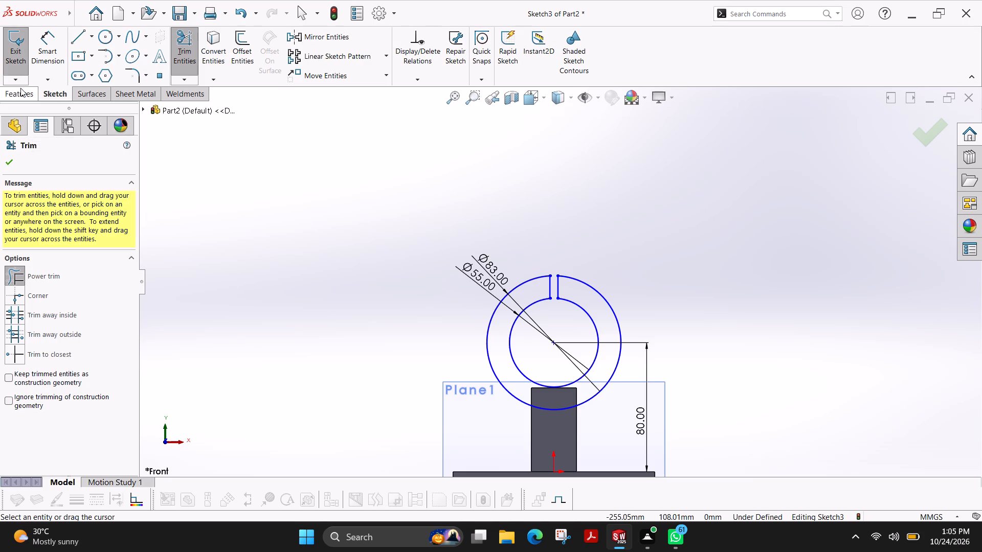
click(16, 40)
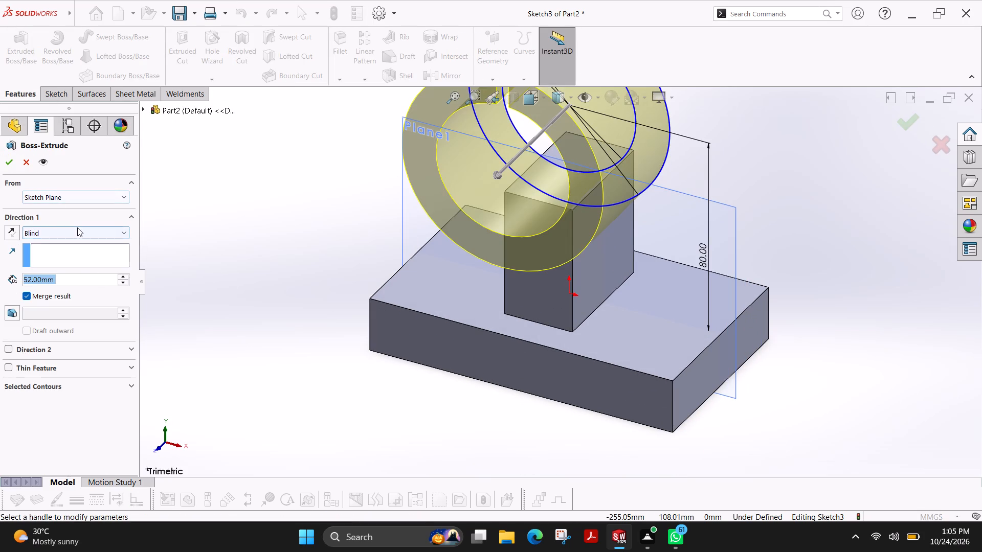
click(77, 228)
click(51, 299)
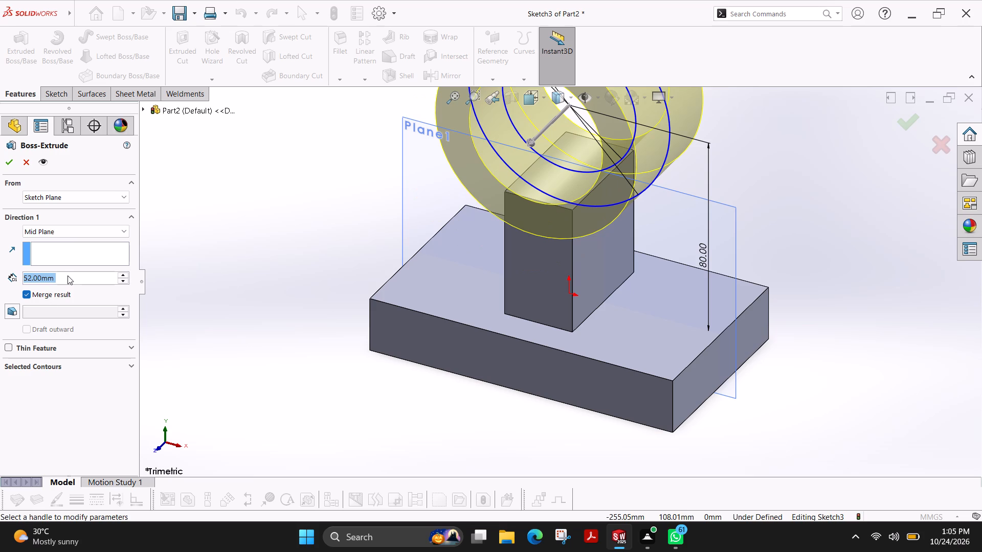
double_click(68, 275)
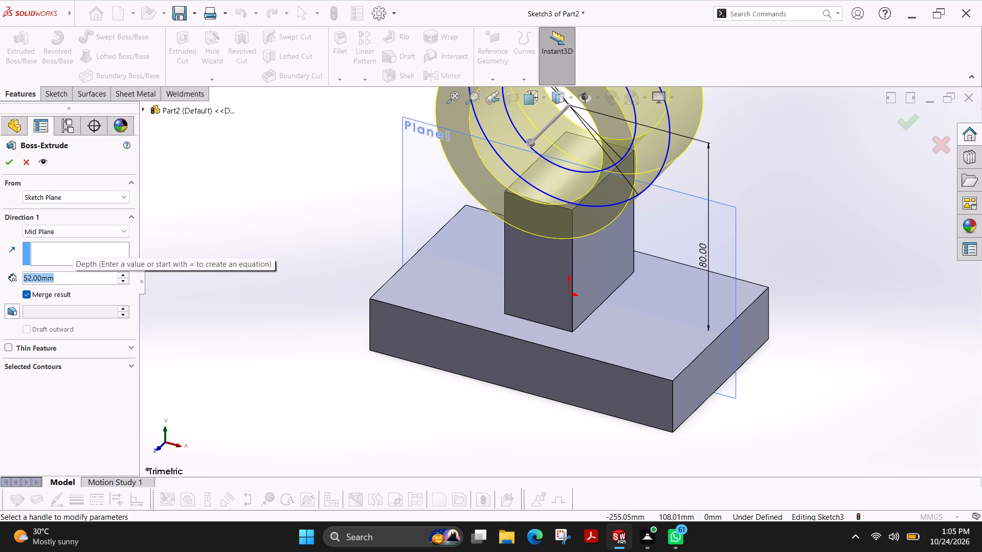
text(55)
key(Return)
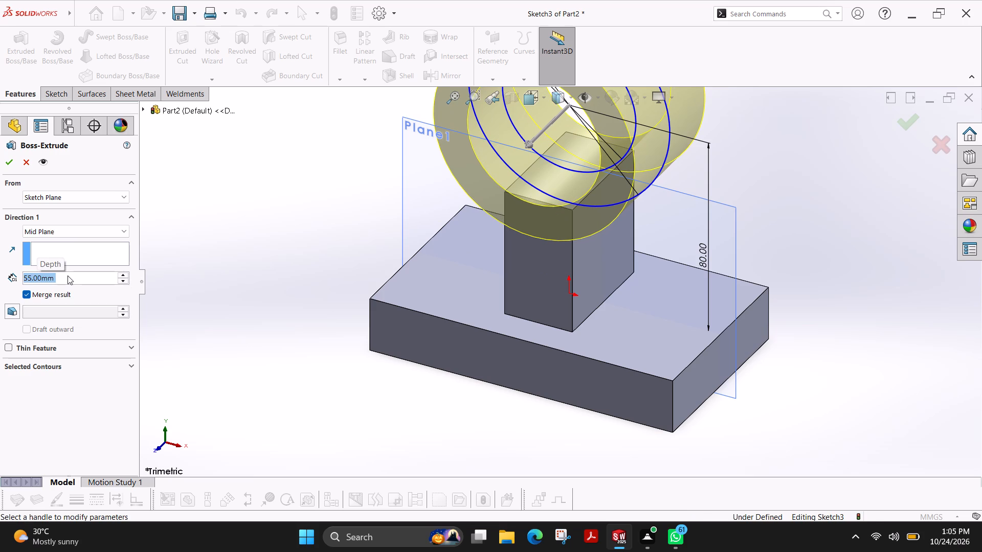
click(7, 168)
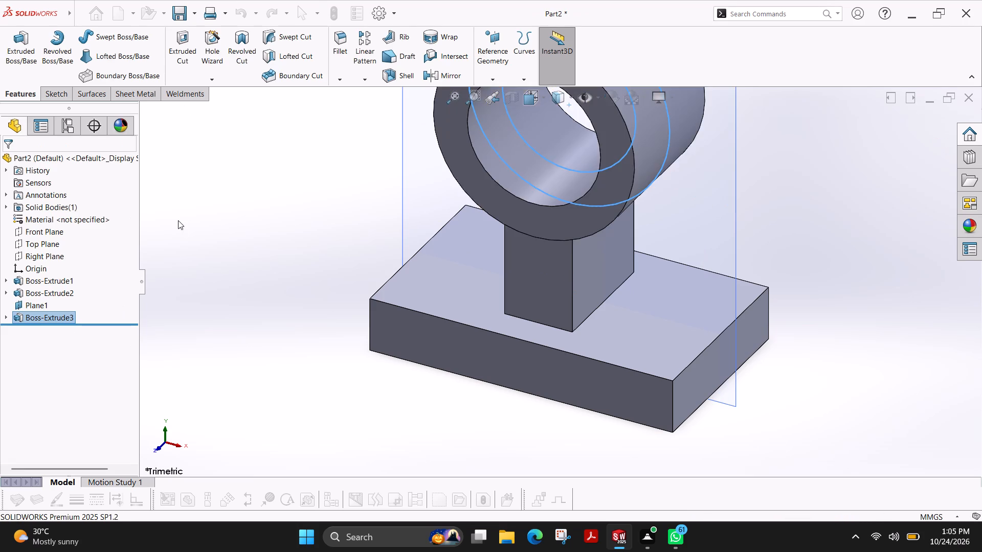
Create a reference plane from the Right Plane at a 0 mm offset.
scroll(308, 197, up, 3)
scroll(673, 145, down, 1)
scroll(673, 145, up, 1)
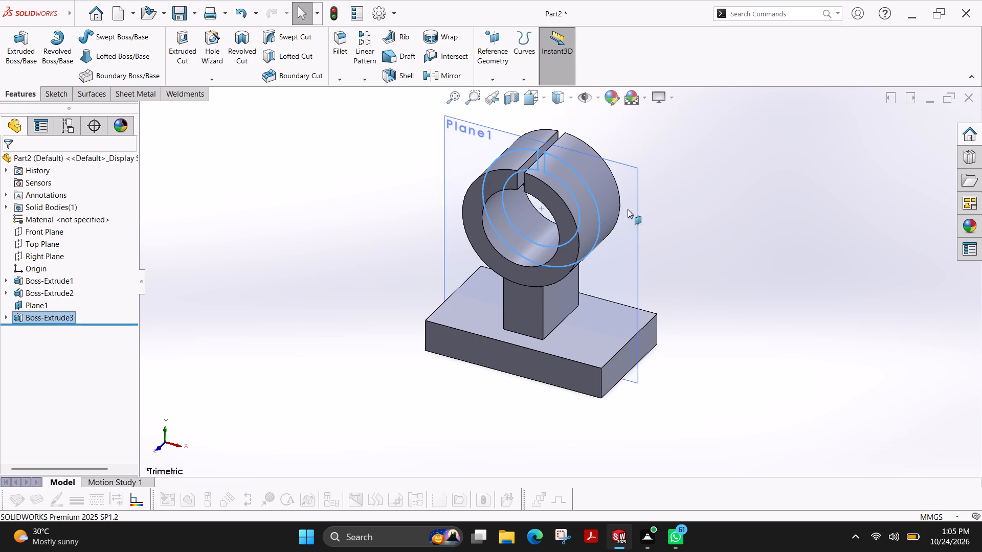
click(494, 84)
click(508, 94)
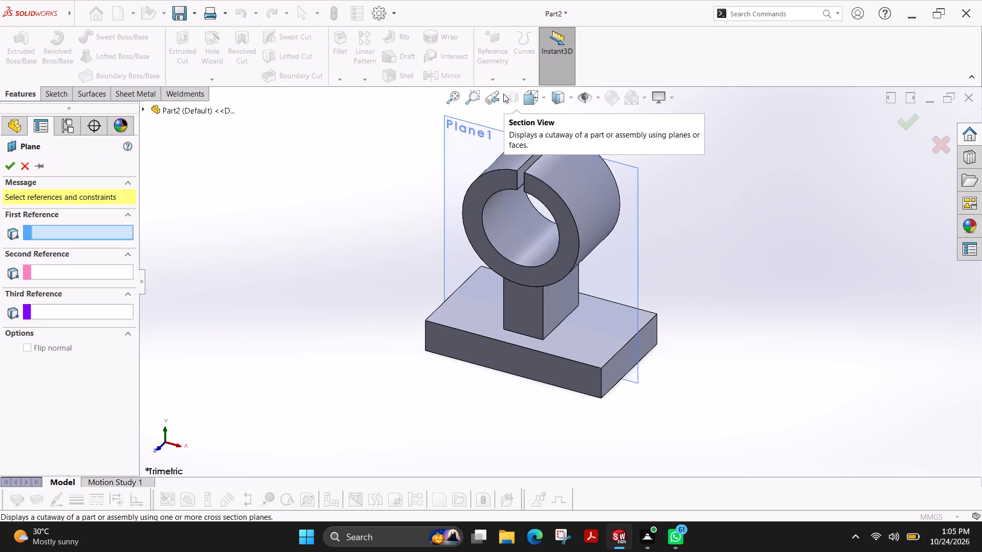
click(144, 109)
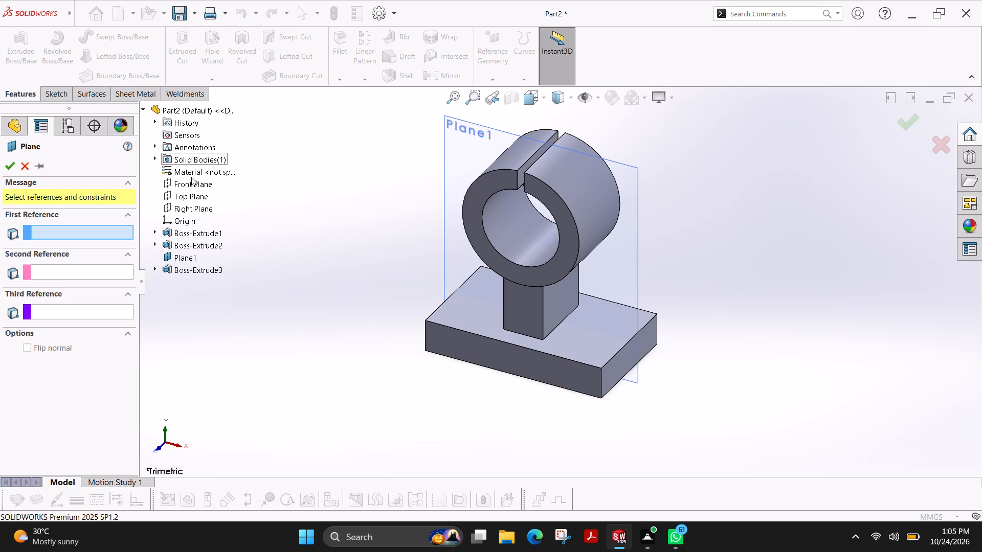
click(197, 203)
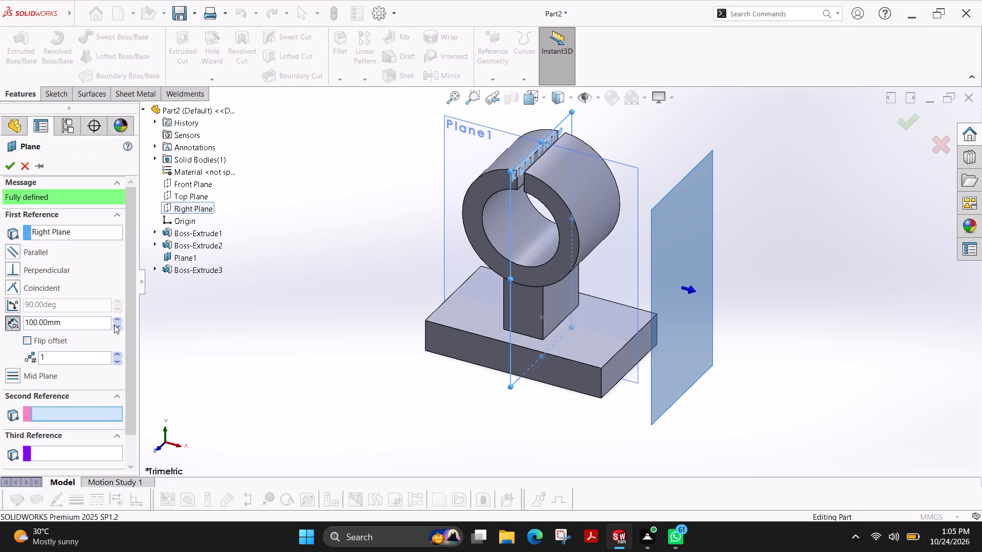
click(117, 322)
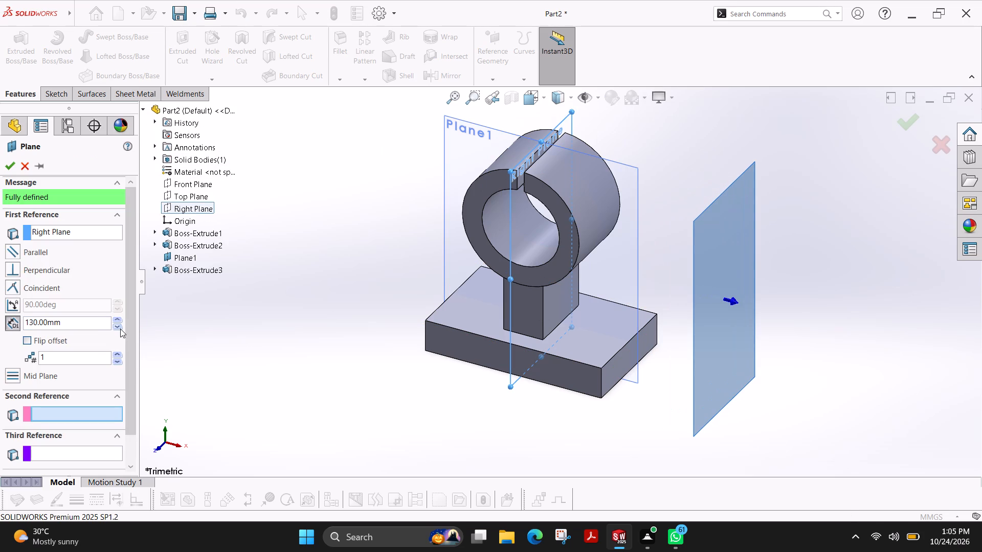
click(120, 329)
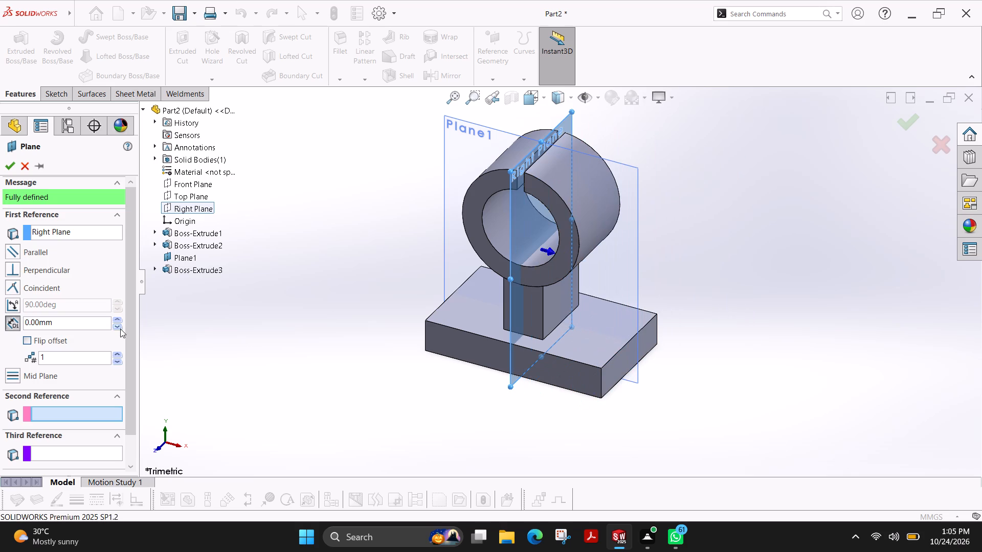
click(7, 163)
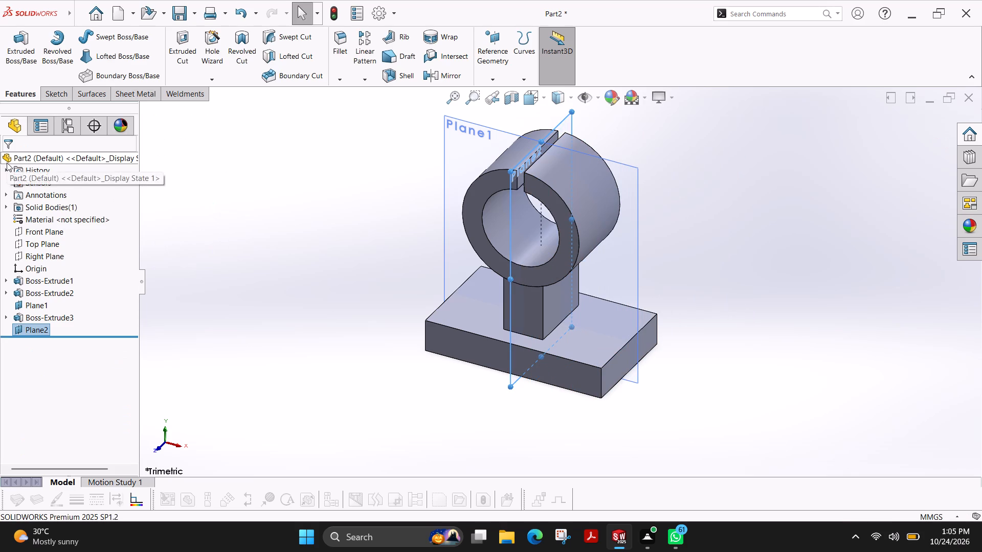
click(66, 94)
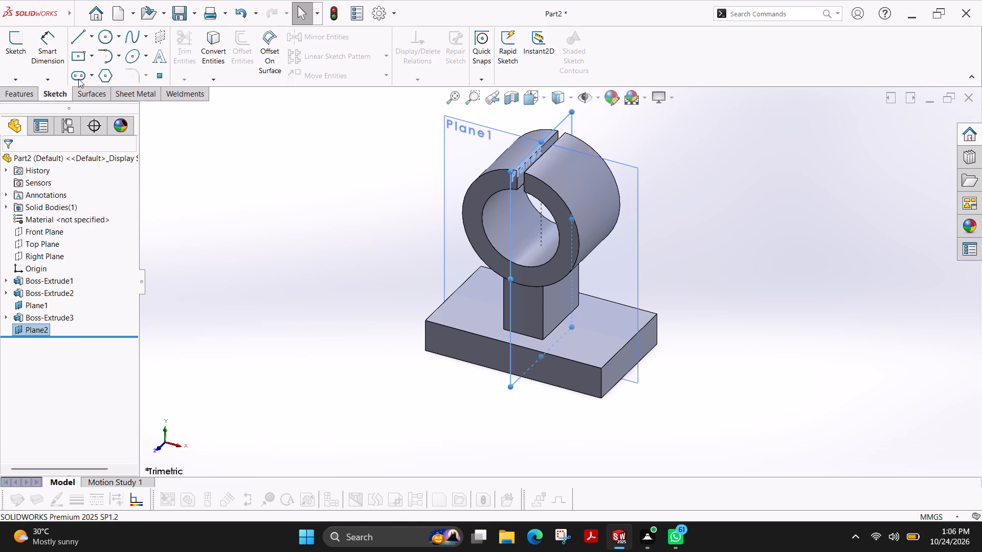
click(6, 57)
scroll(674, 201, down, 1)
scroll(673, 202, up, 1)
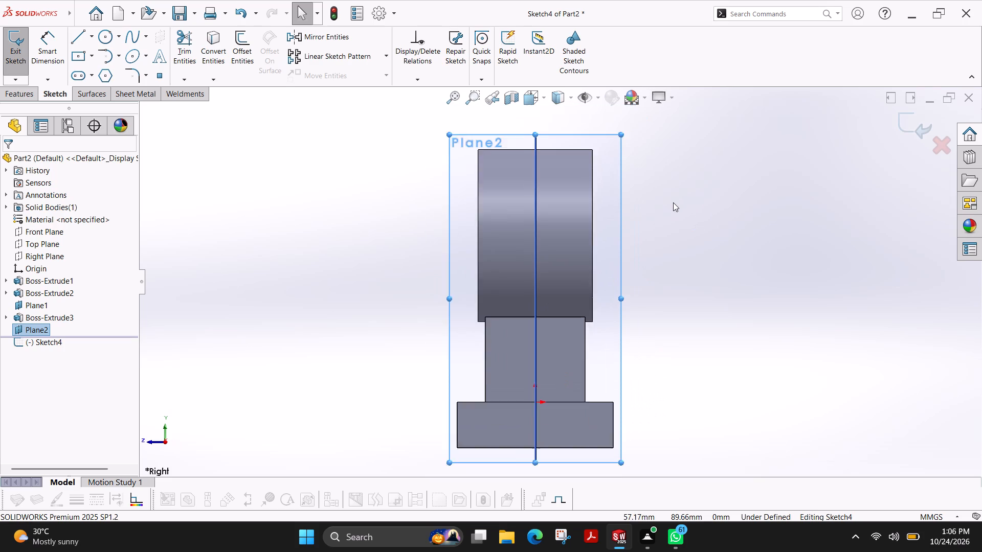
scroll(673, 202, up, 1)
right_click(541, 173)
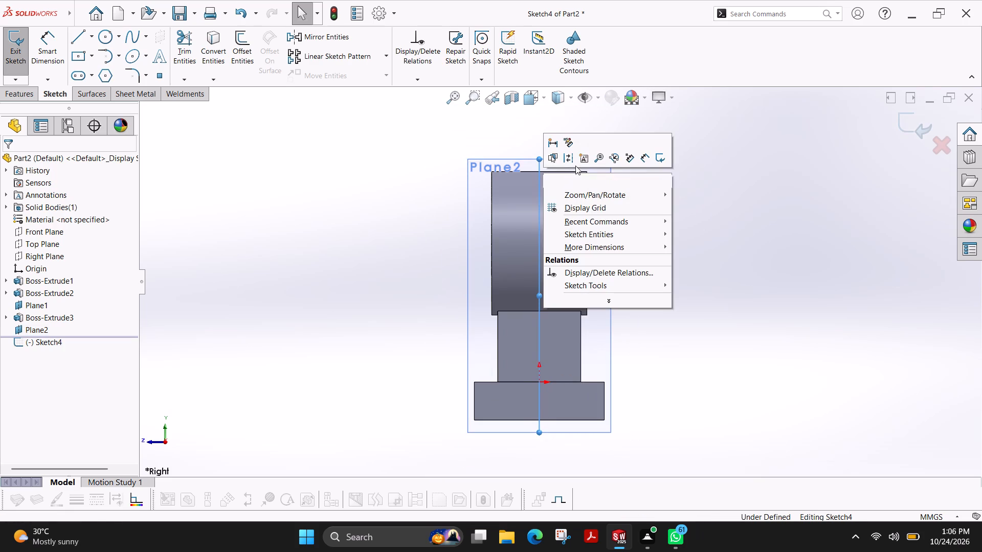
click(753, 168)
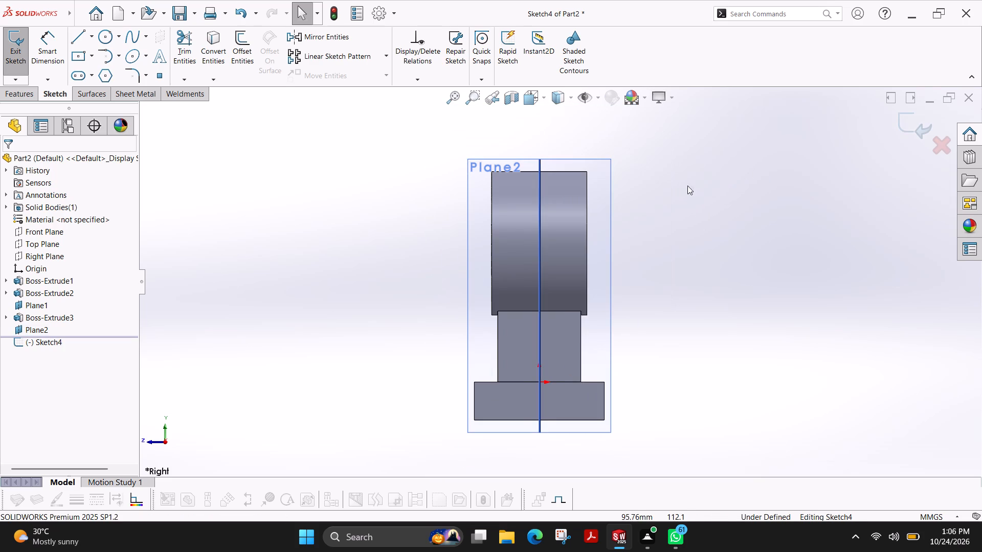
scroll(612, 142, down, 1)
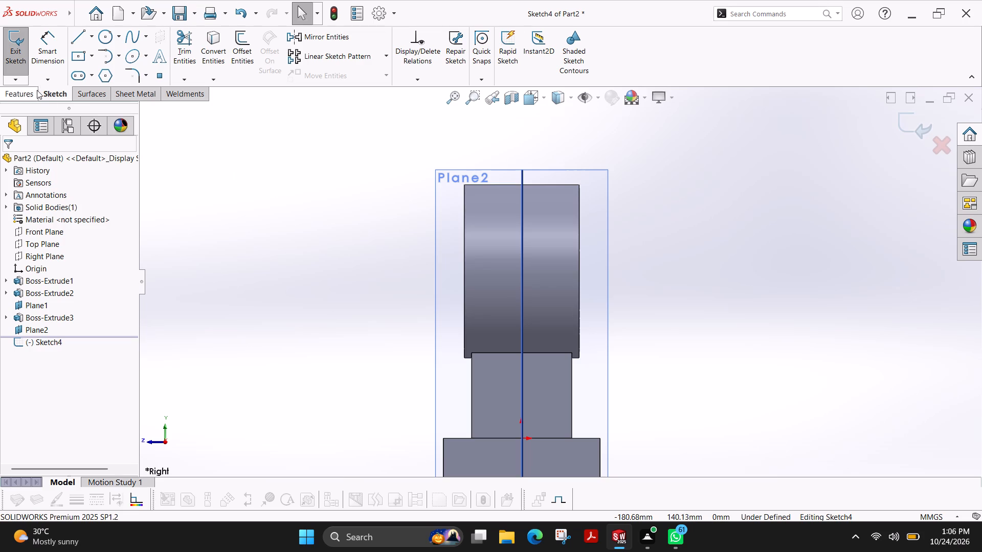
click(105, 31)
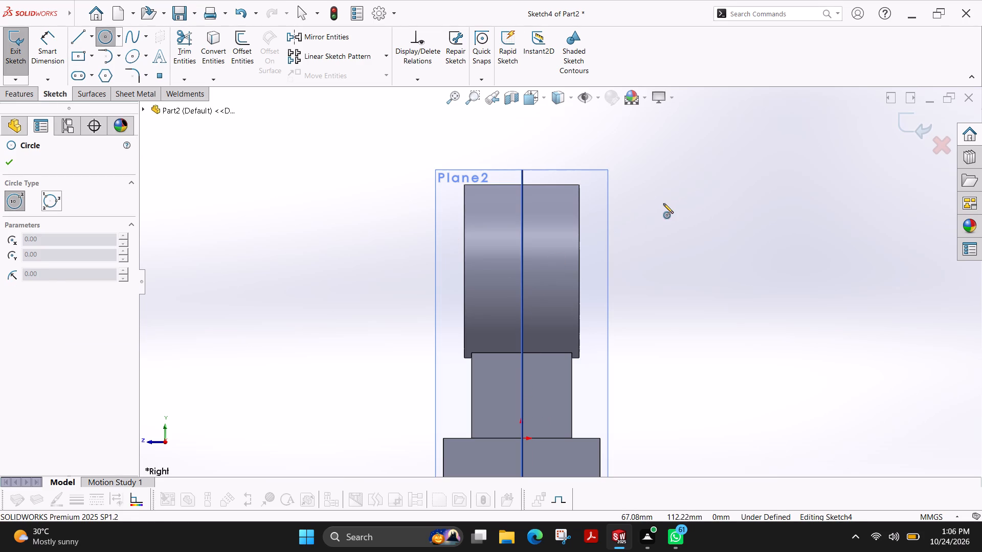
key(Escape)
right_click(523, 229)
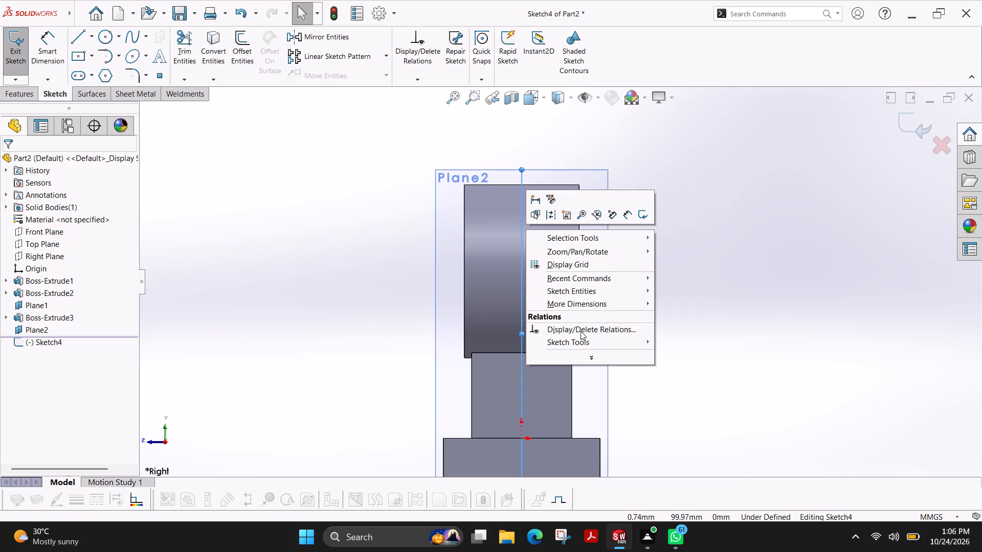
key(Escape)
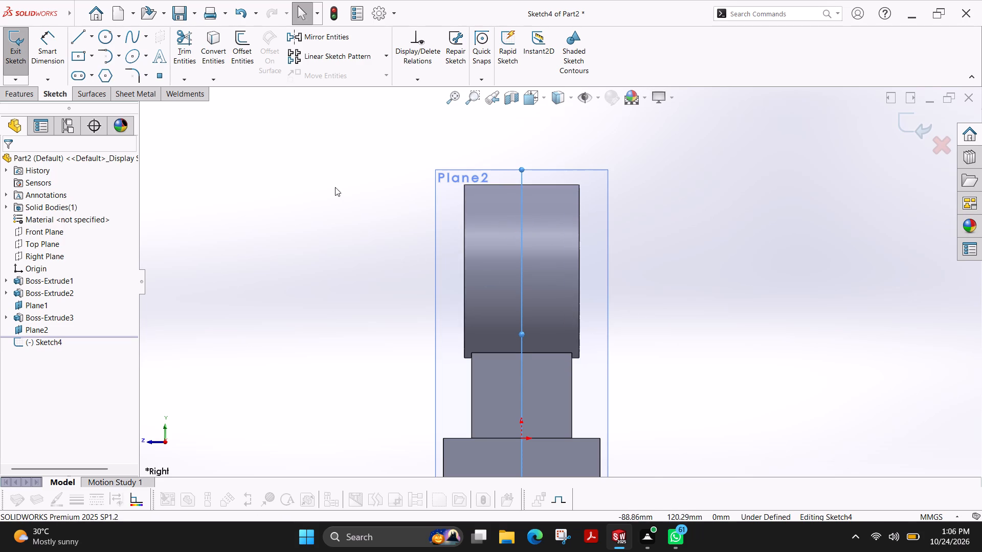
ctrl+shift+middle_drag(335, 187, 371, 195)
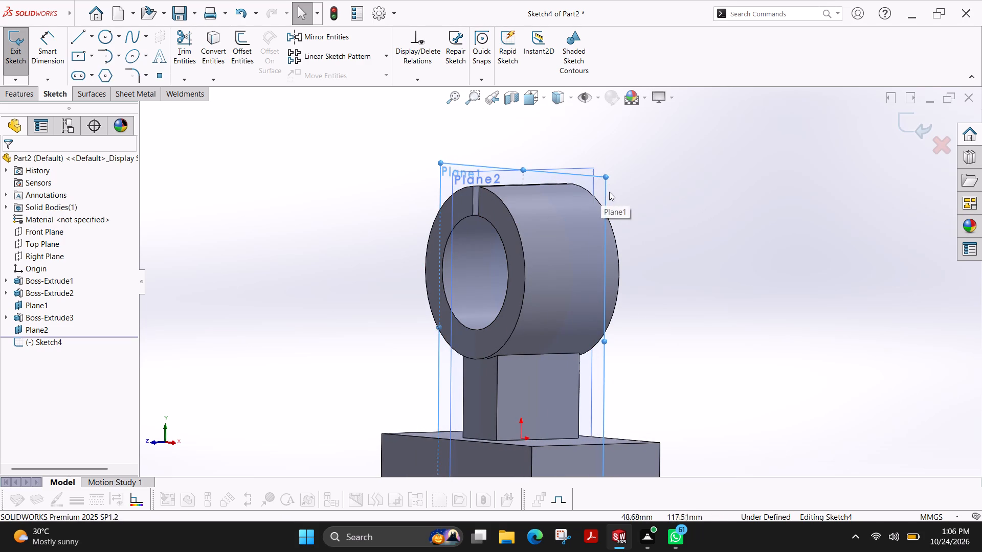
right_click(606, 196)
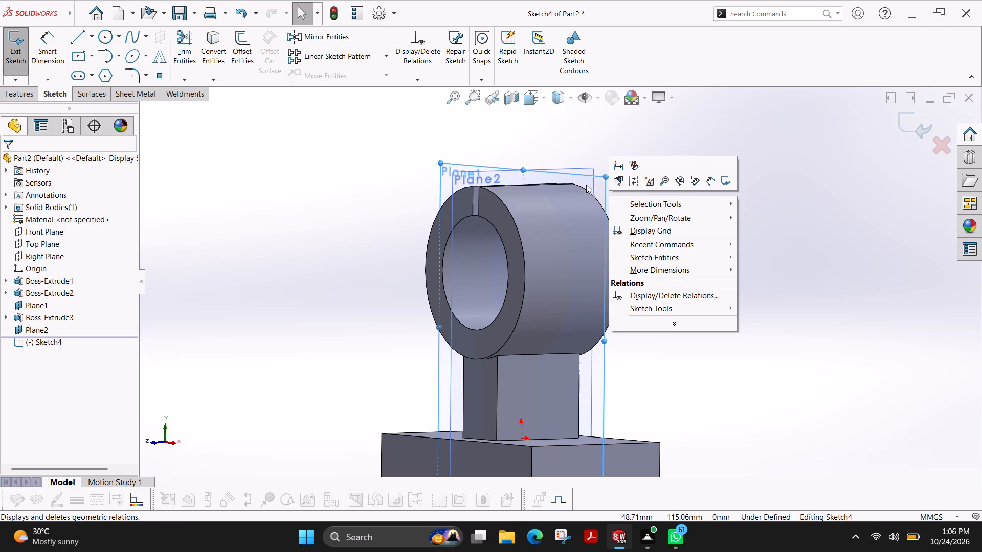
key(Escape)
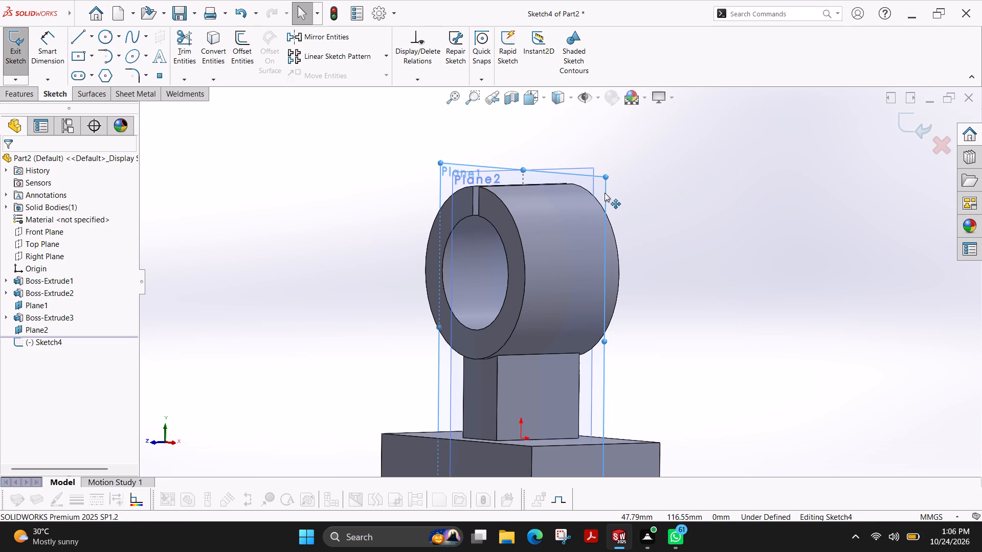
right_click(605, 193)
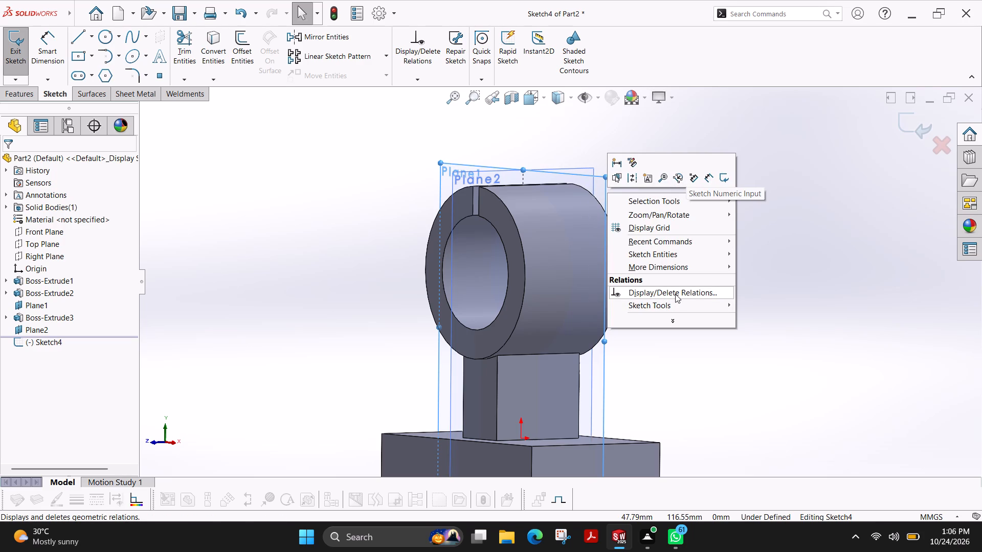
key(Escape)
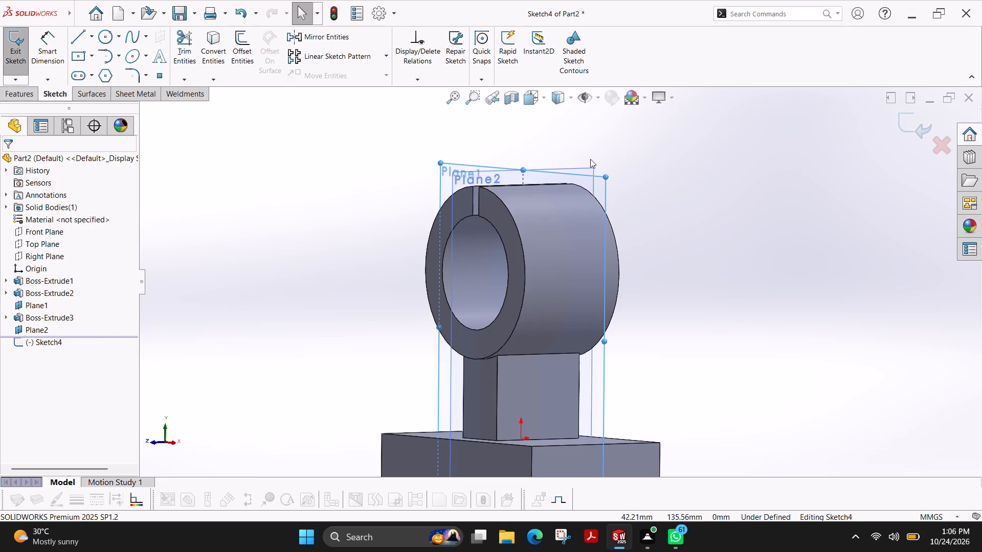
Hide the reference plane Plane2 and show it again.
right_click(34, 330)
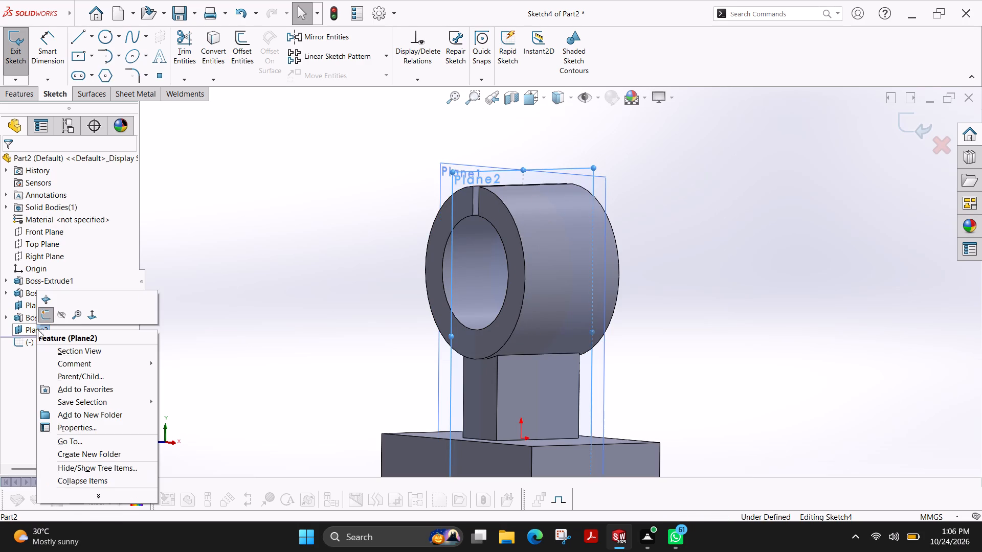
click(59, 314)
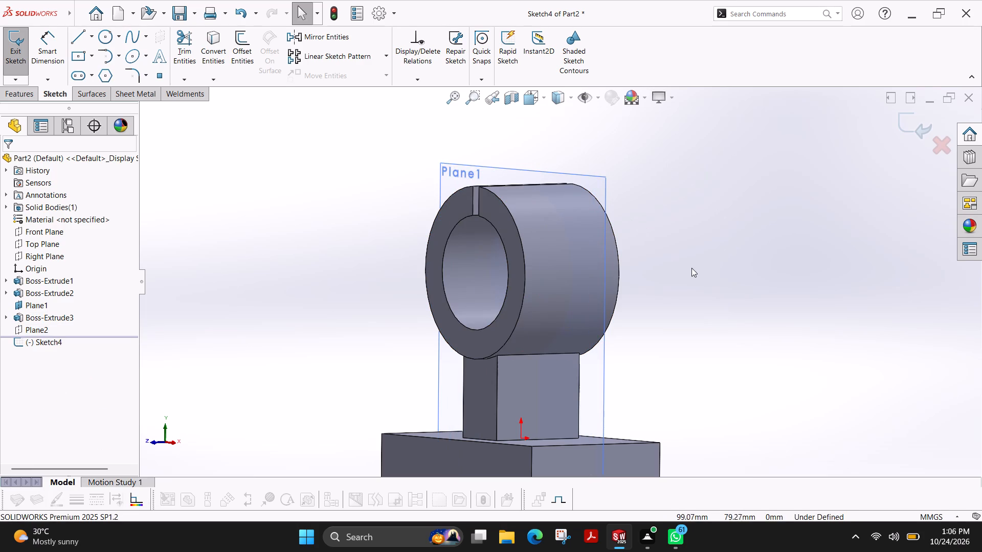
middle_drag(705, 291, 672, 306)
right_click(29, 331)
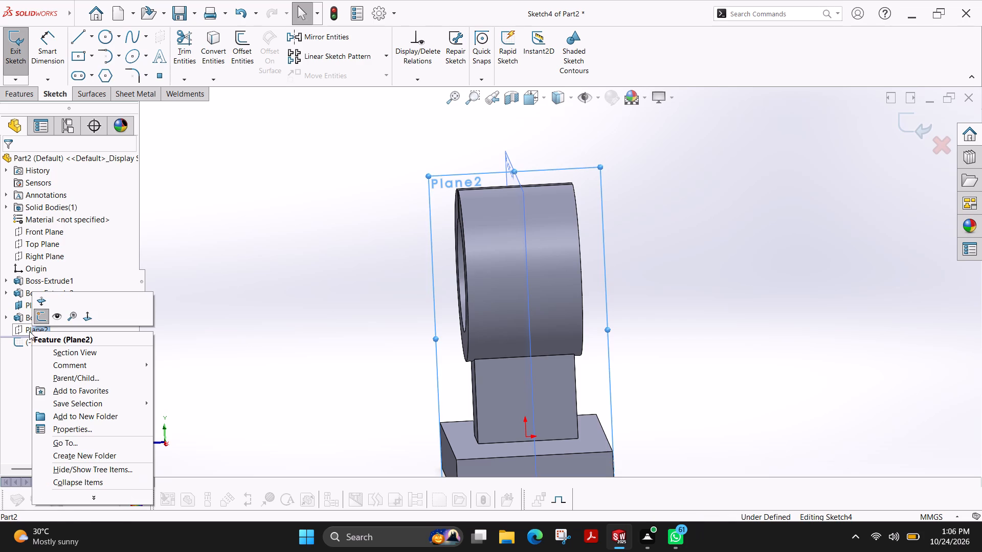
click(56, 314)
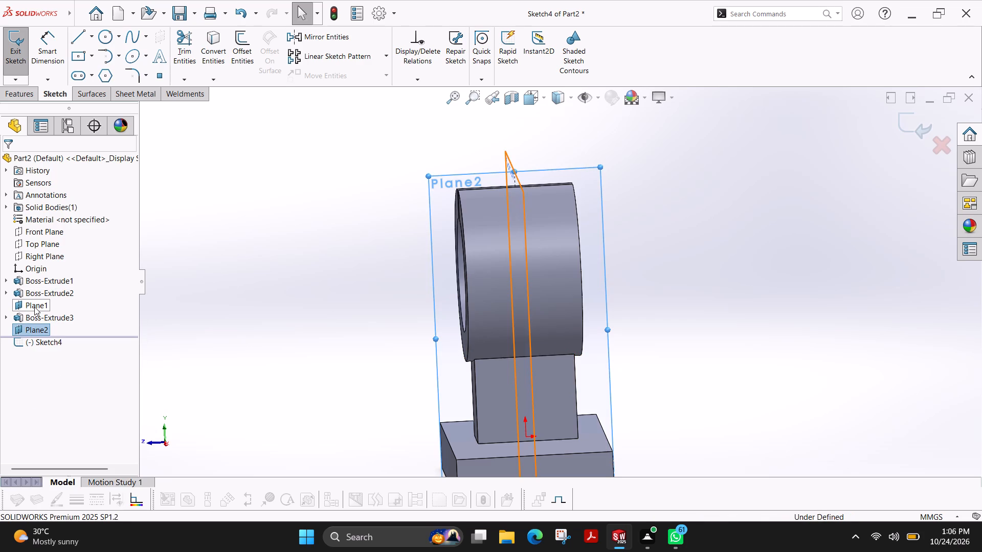
Hide the reference plane Plane1.
right_click(34, 307)
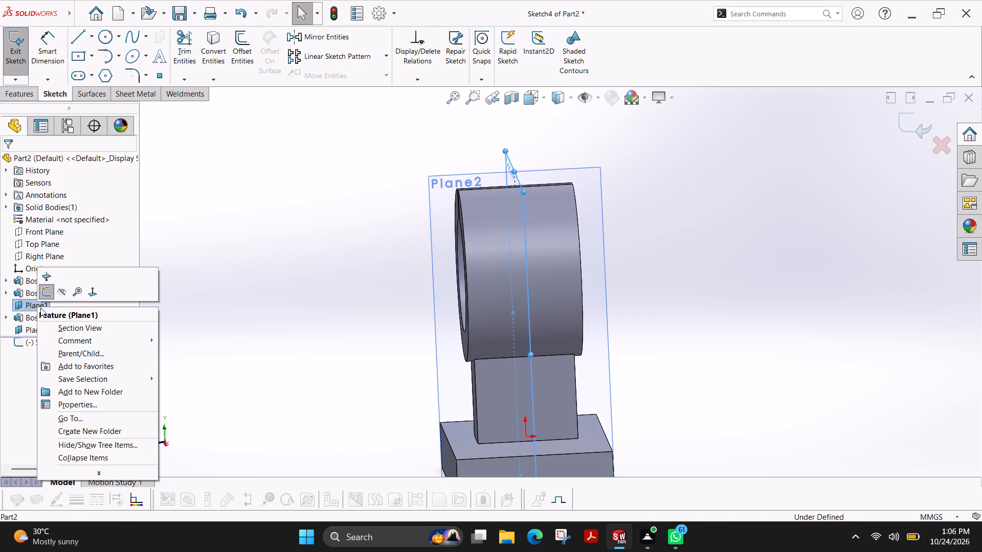
click(60, 294)
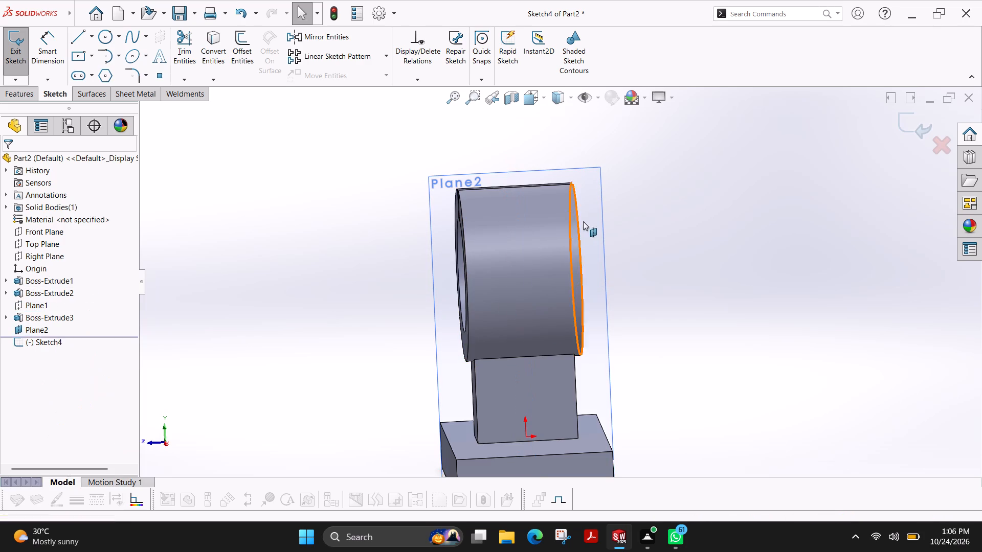
In a fresh sketch on Plane2, draw two concentric circles of about 3.9 and 9.7 mm radius, centred about 94 mm directly above the origin.
click(599, 205)
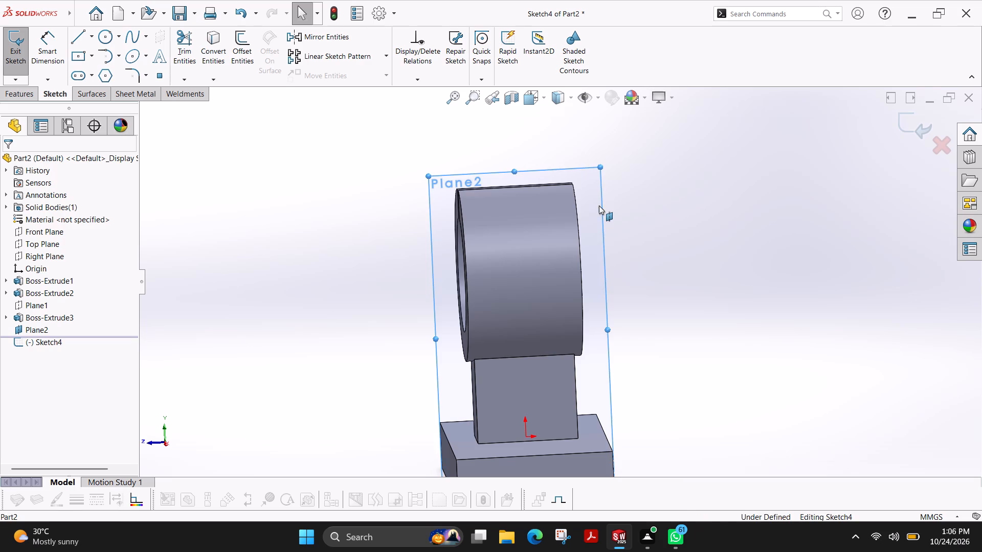
click(12, 70)
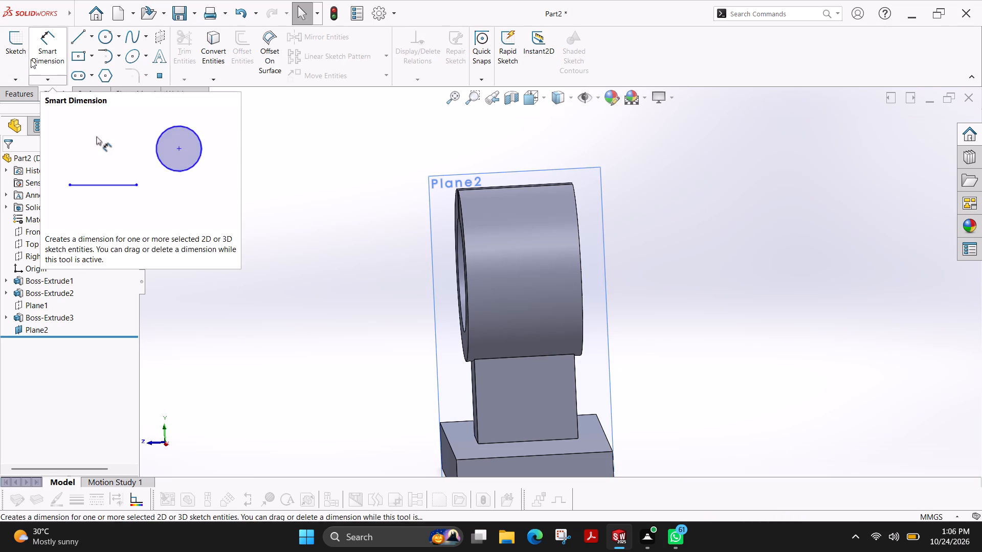
click(18, 60)
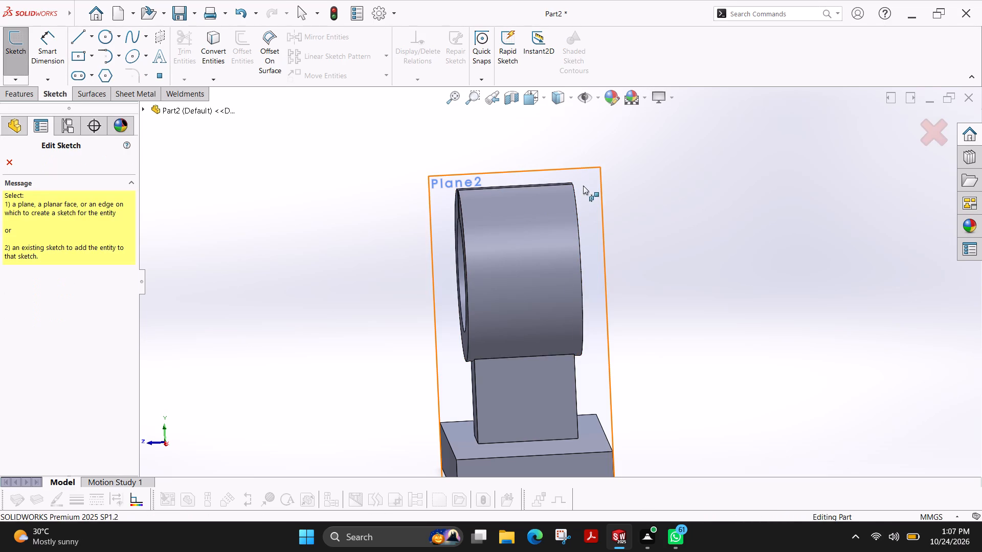
click(588, 204)
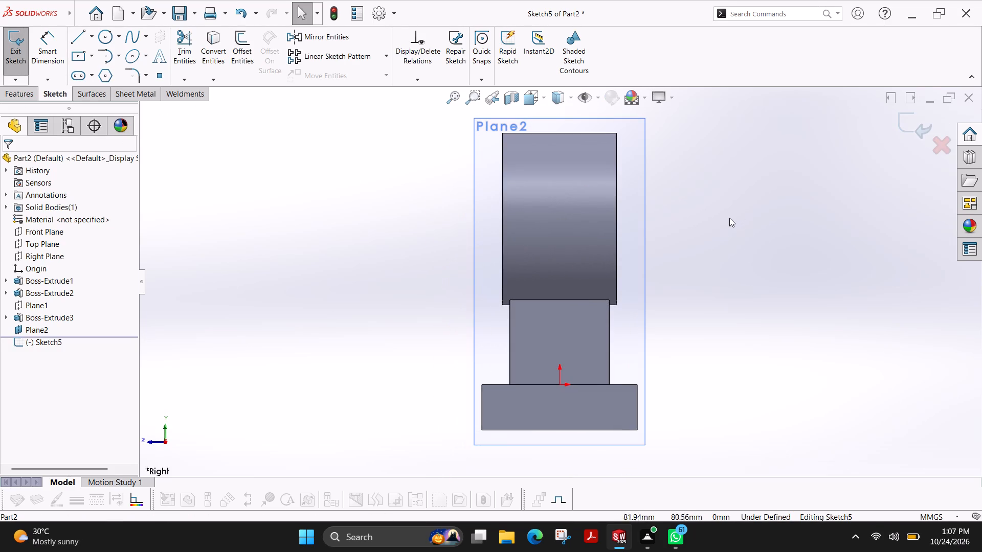
scroll(725, 220, down, 1)
scroll(723, 221, up, 1)
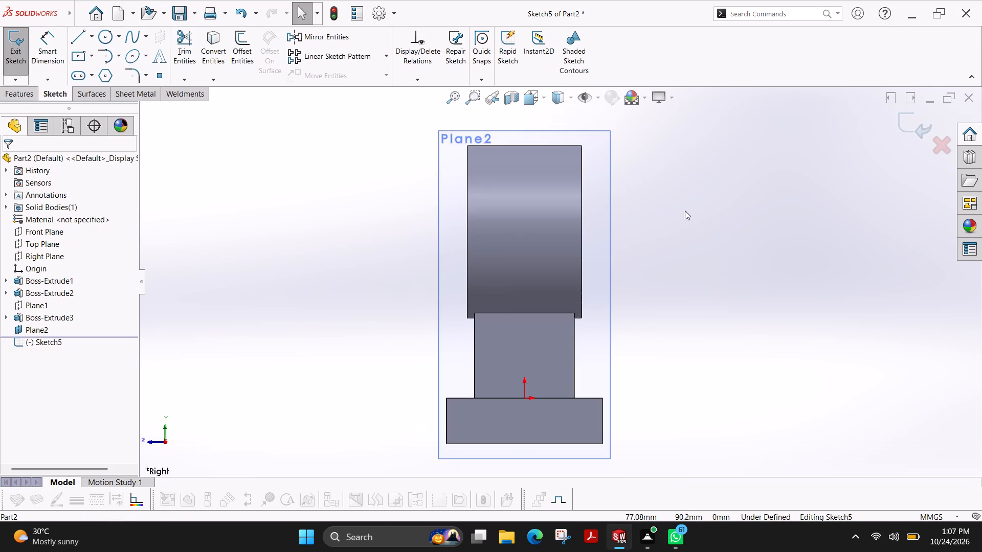
scroll(650, 175, down, 2)
click(108, 37)
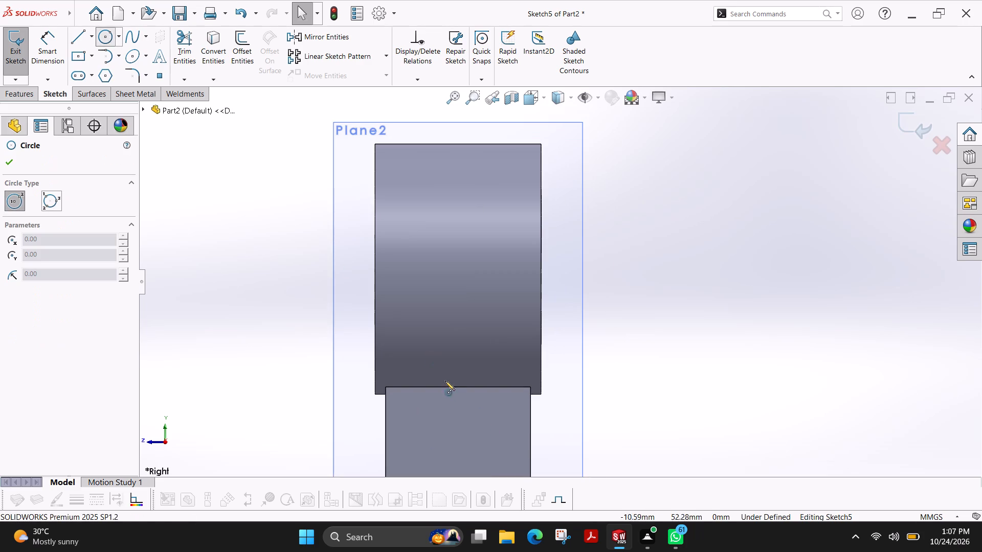
scroll(473, 392, down, 3)
scroll(495, 457, up, 3)
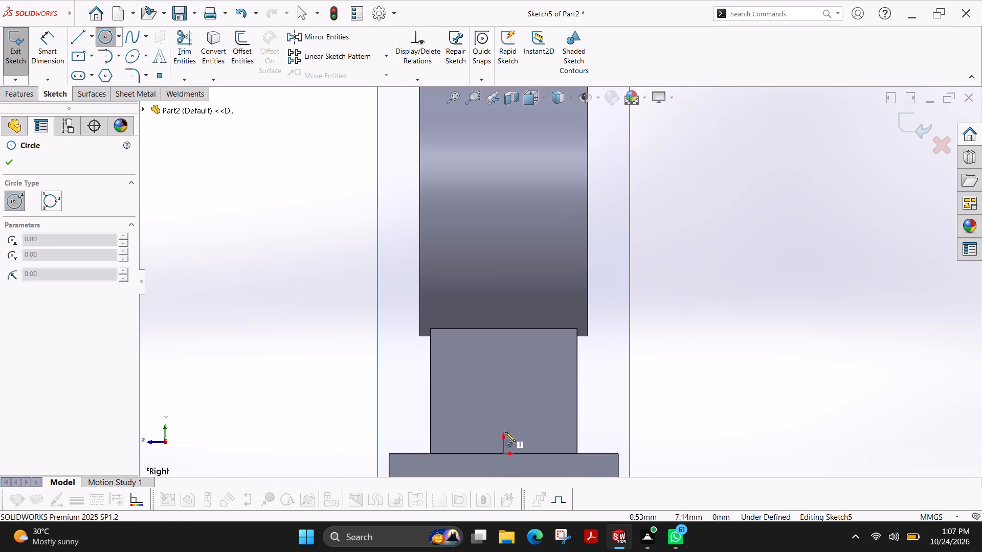
click(501, 167)
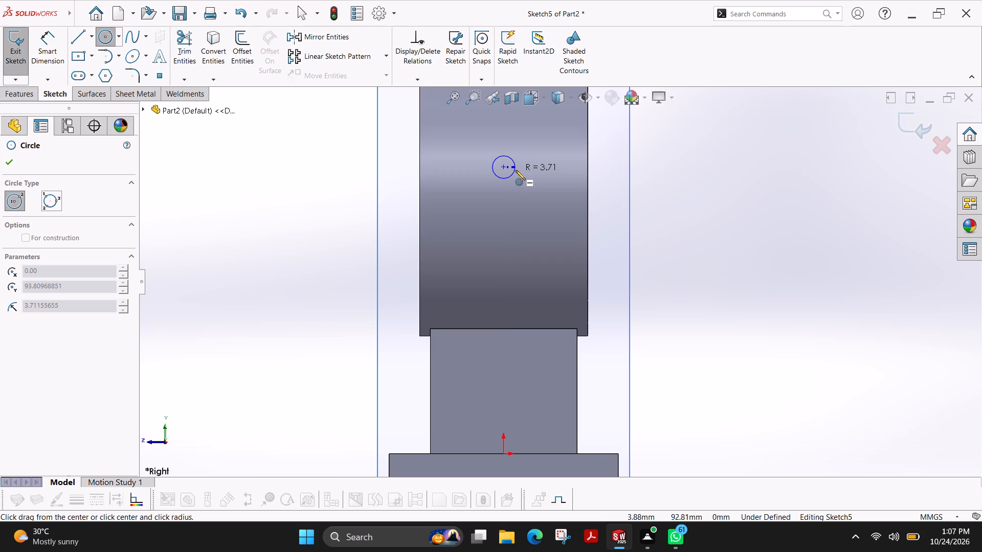
click(516, 170)
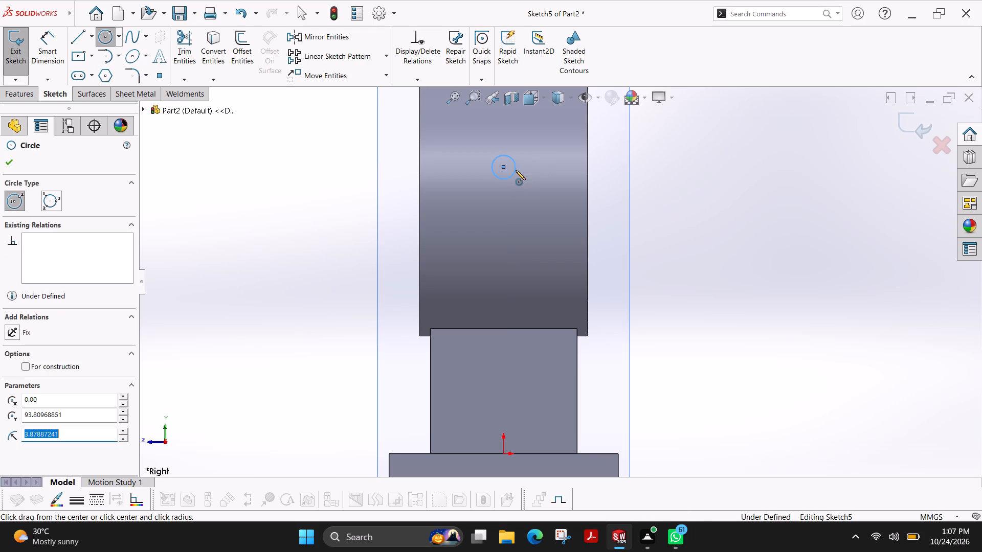
click(502, 166)
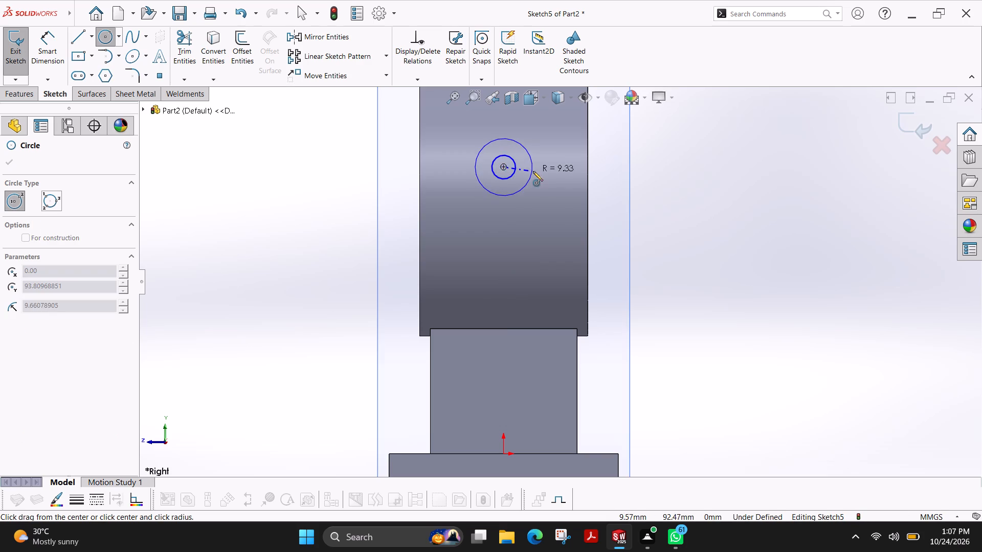
click(533, 171)
click(9, 165)
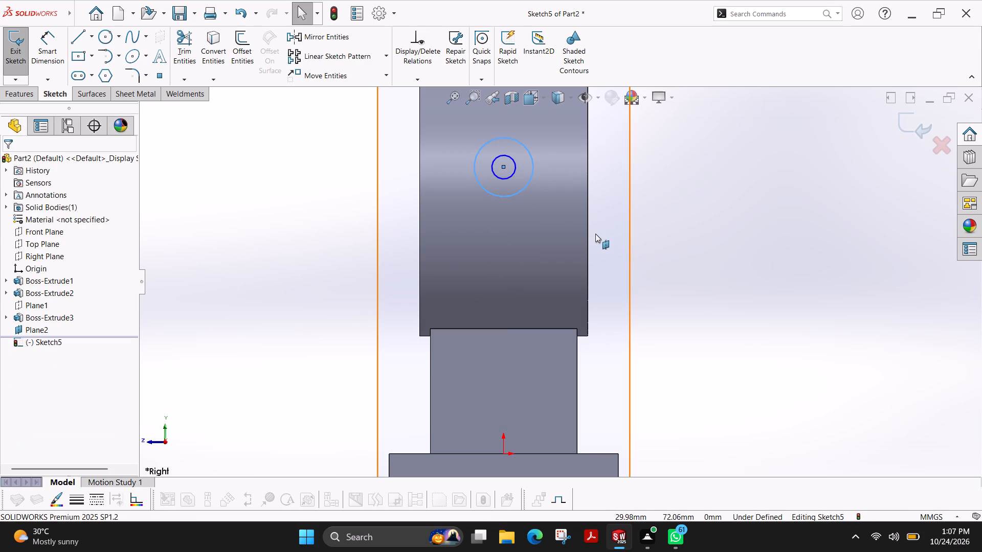
Dimension the outer circle's diameter to 32 mm and the inner circle's diameter to 13 mm.
scroll(591, 232, up, 2)
click(45, 39)
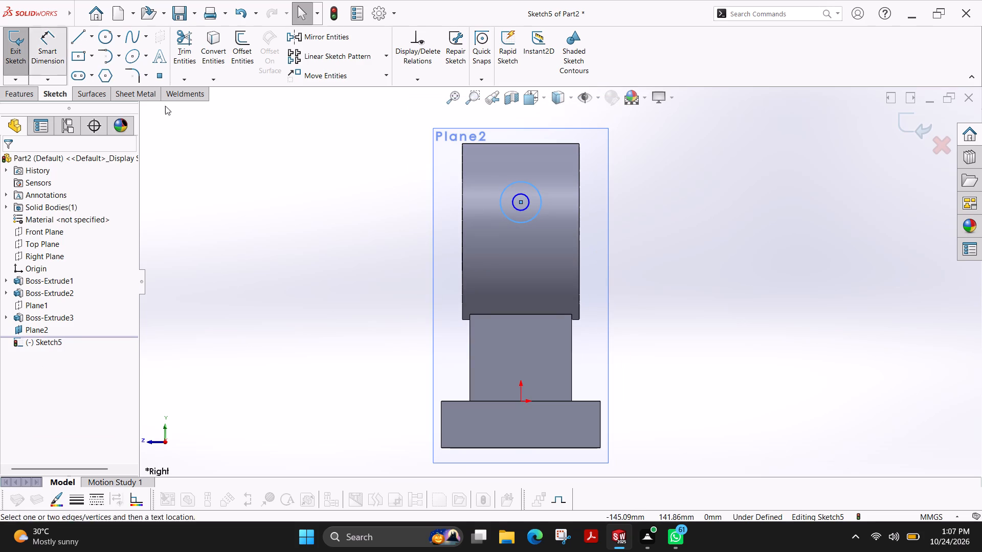
click(521, 222)
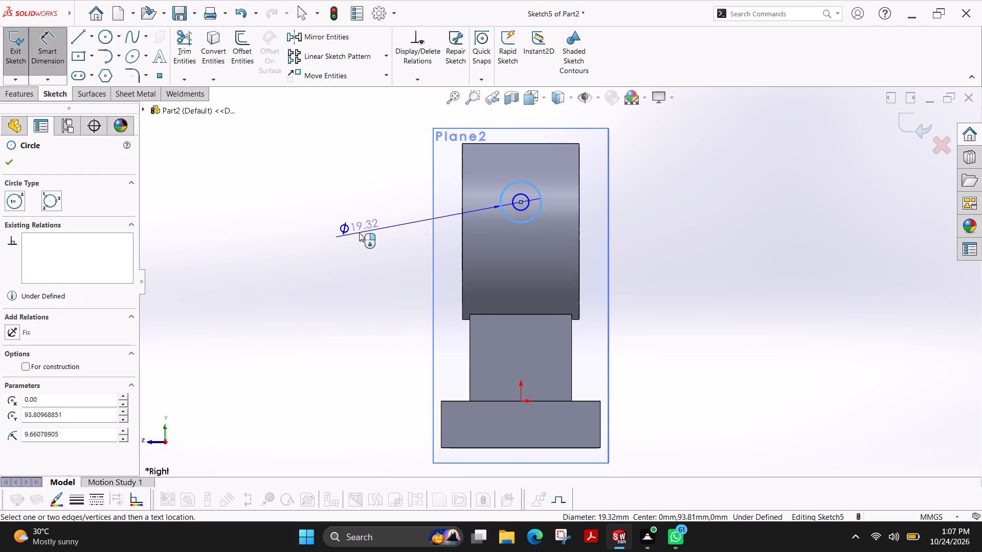
click(359, 233)
text(32)
key(Return)
click(519, 209)
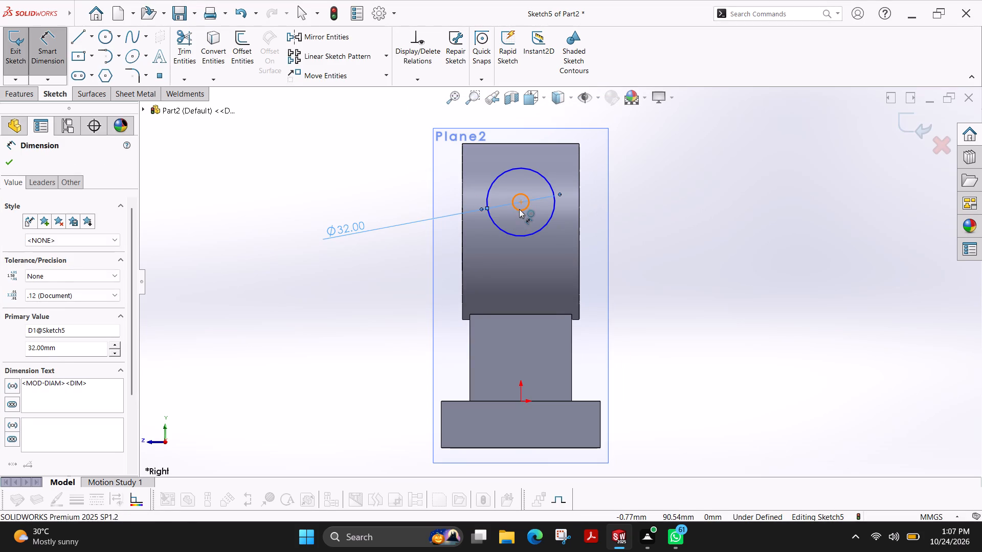
click(333, 301)
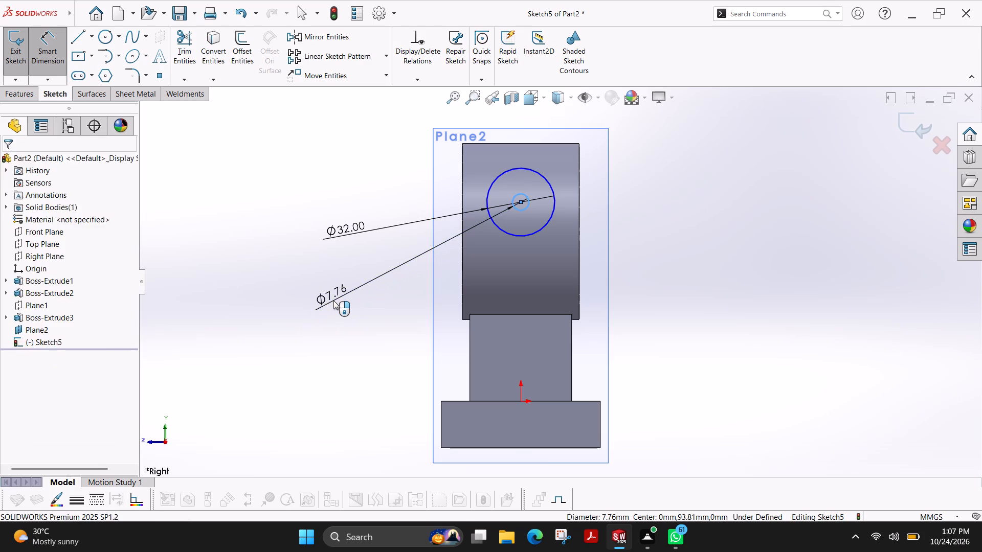
text(13)
key(Return)
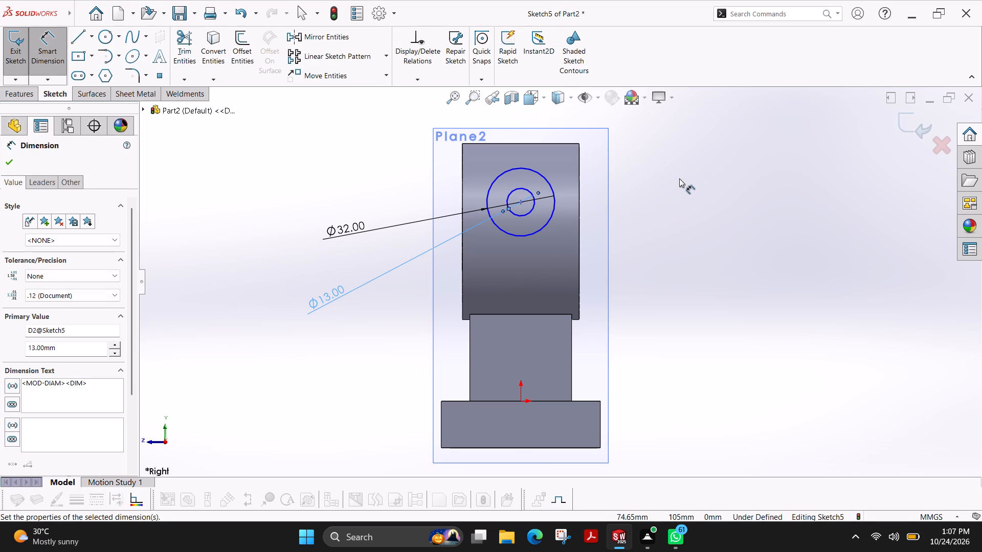
Dimension the vertical distance from the base's top edge to the circles' centre as 80+45, giving 125 mm.
click(520, 202)
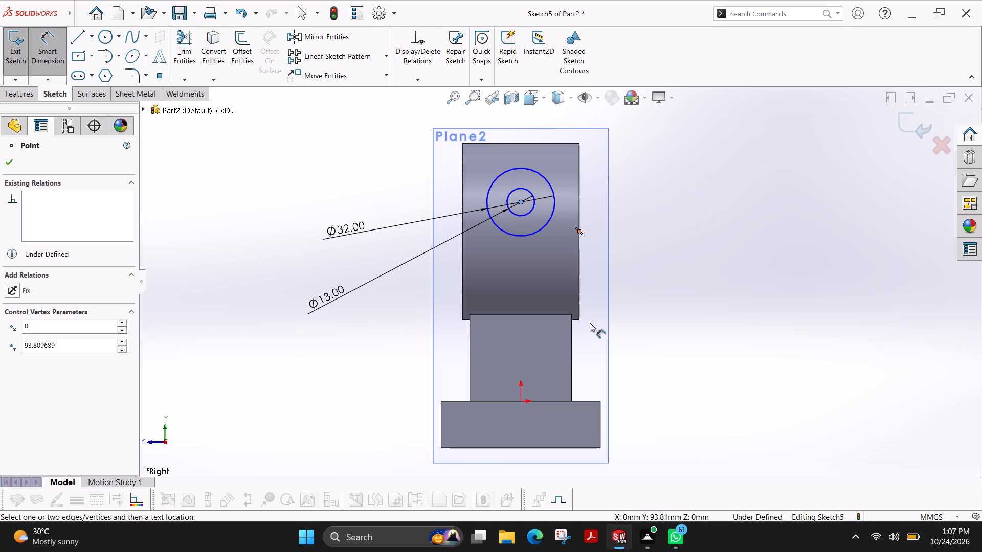
click(588, 402)
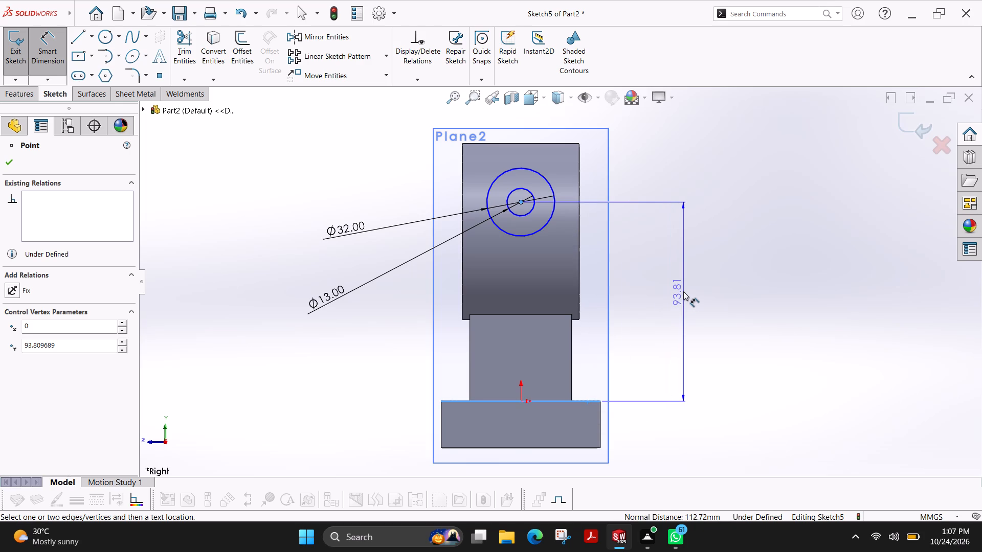
click(683, 291)
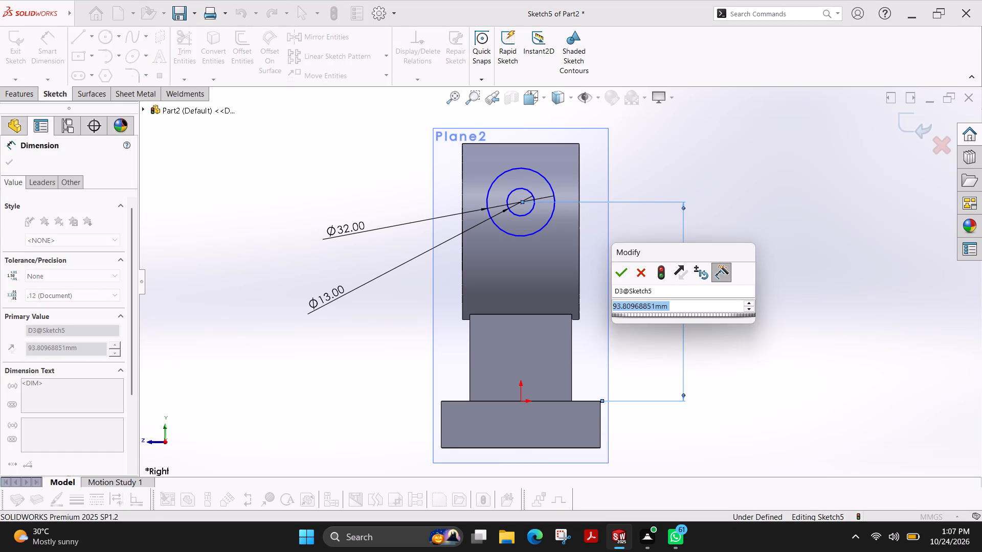
text(80)
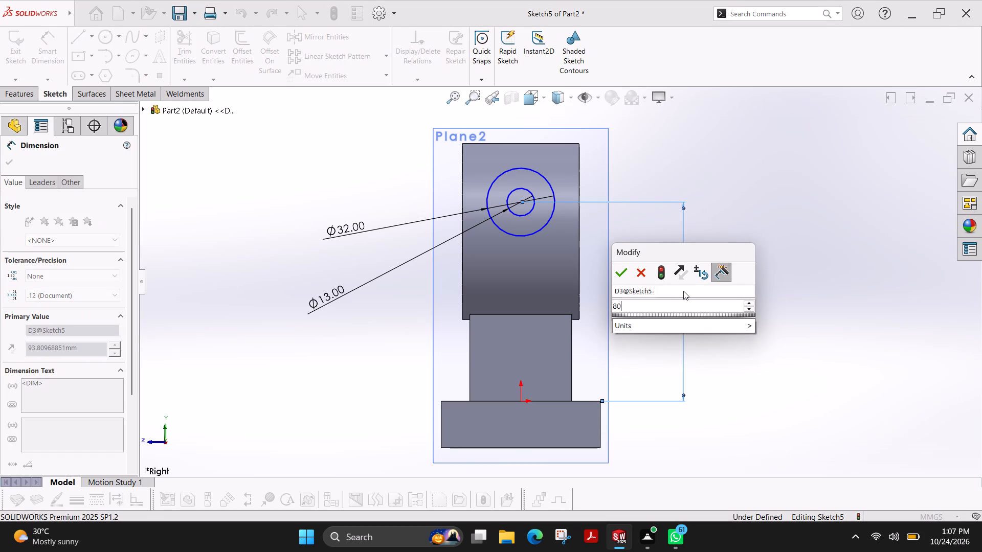
text(+45)
key(Return)
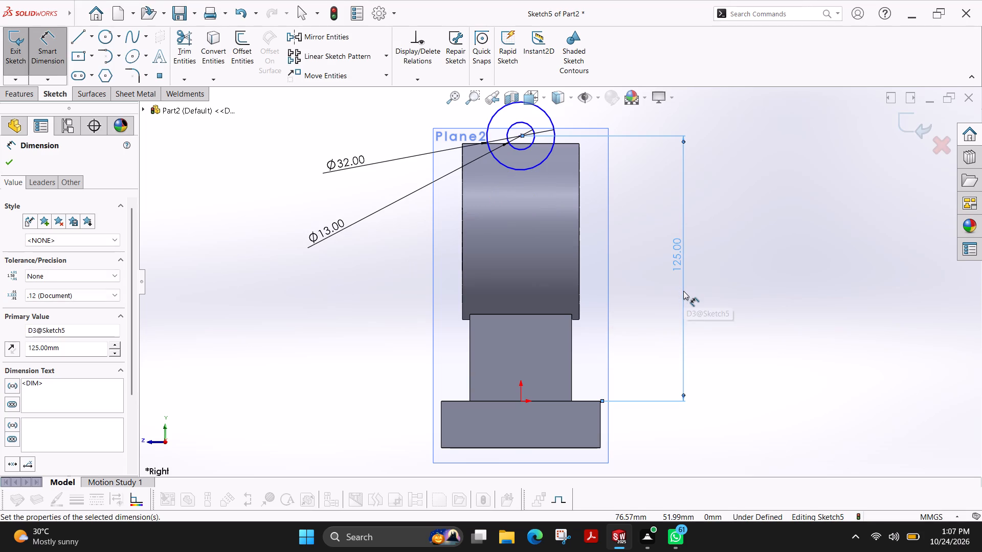
Draw two vertical lines down from the outer circle's opposite side quadrant points, the first about 24 mm and the second about 26 mm long.
scroll(593, 191, up, 2)
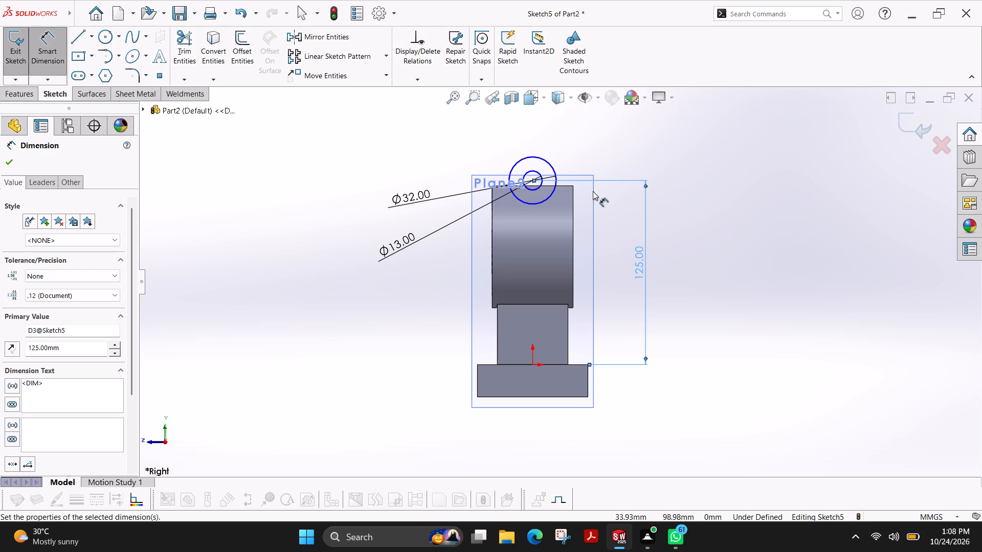
scroll(593, 191, down, 4)
scroll(458, 227, down, 1)
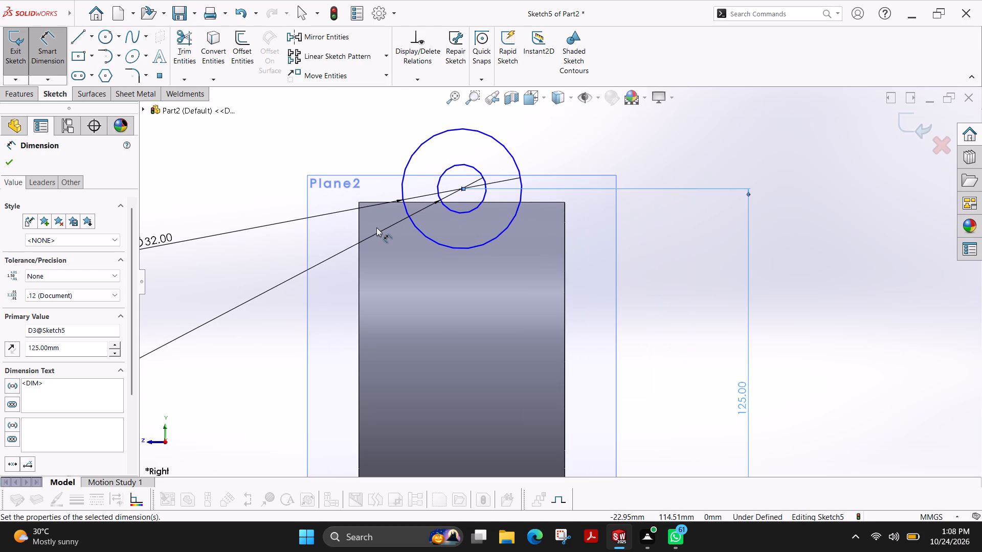
click(76, 42)
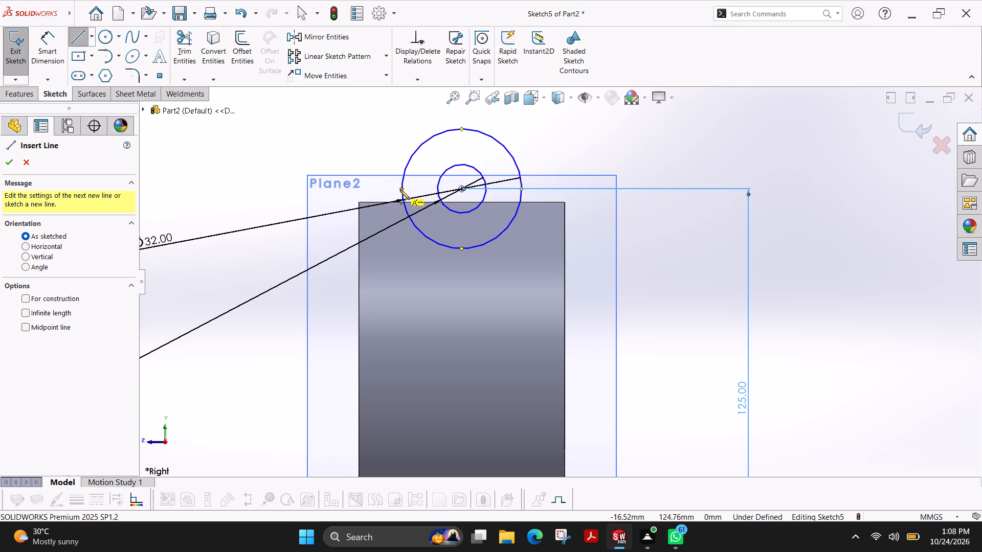
click(401, 190)
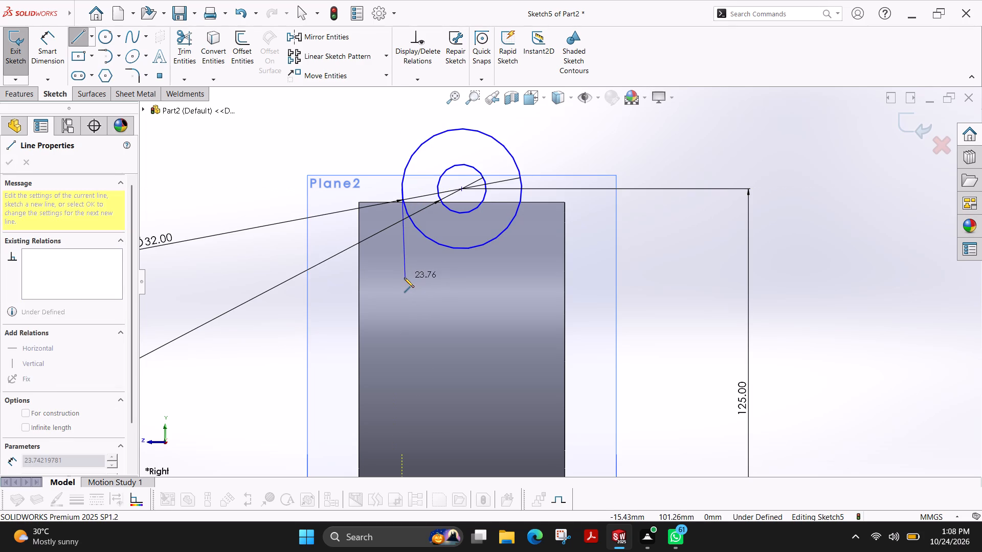
click(404, 278)
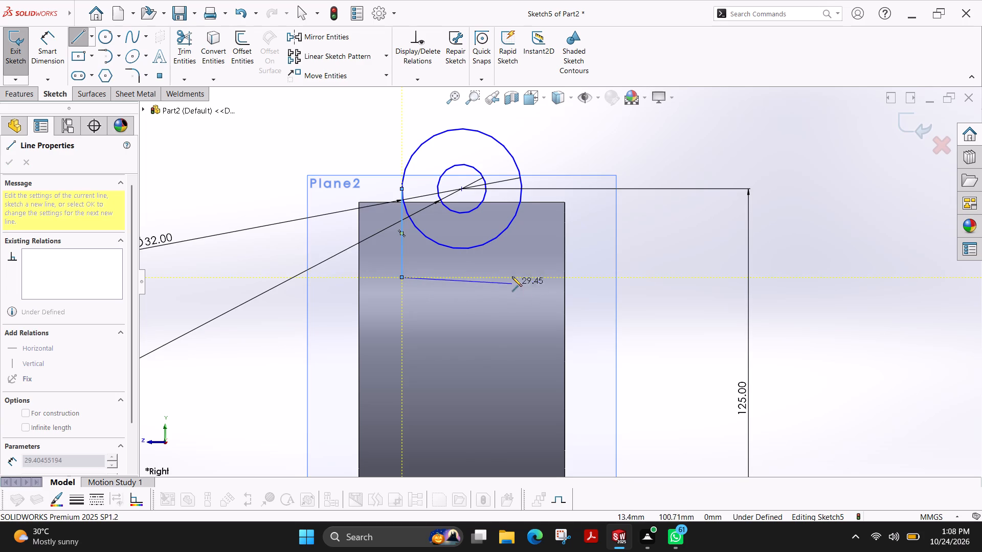
key(Escape)
click(78, 37)
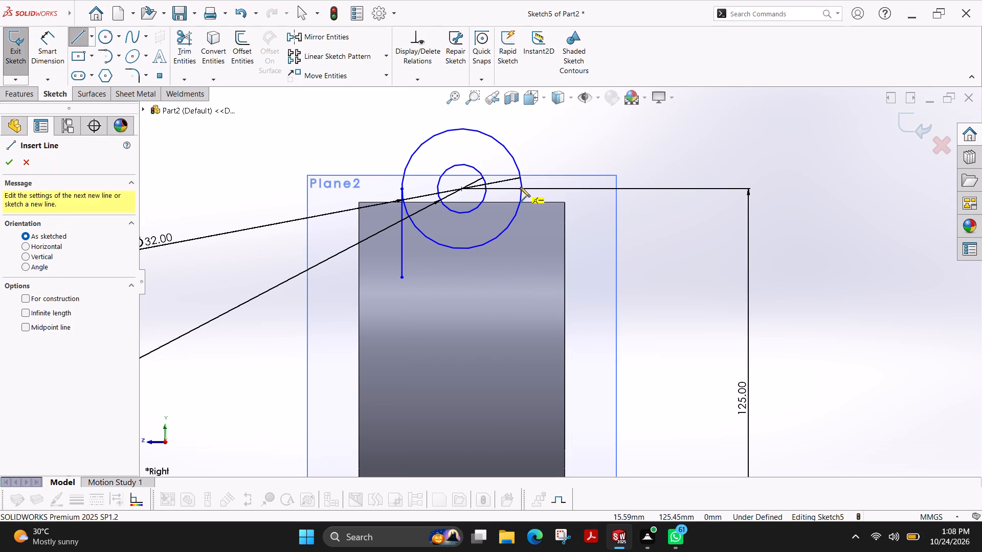
click(522, 190)
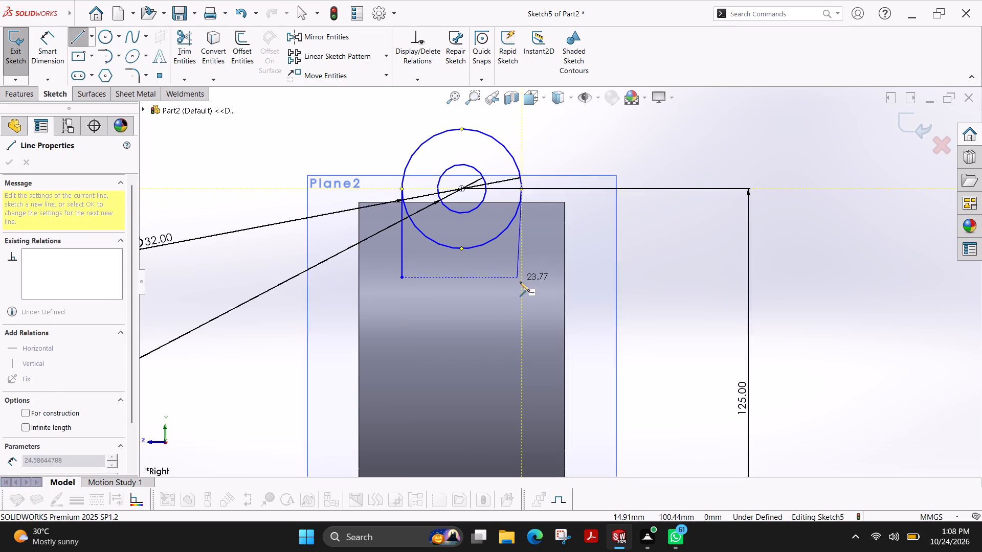
click(522, 285)
key(Escape)
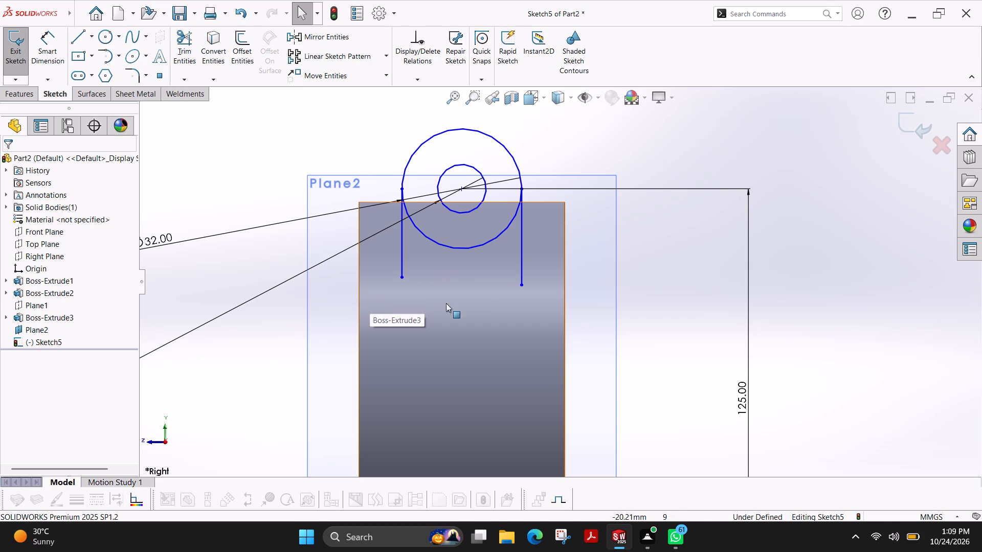
Shorten the second vertical line by moving its lower endpoint up to about 103 mm above the origin.
drag(523, 287, 522, 287)
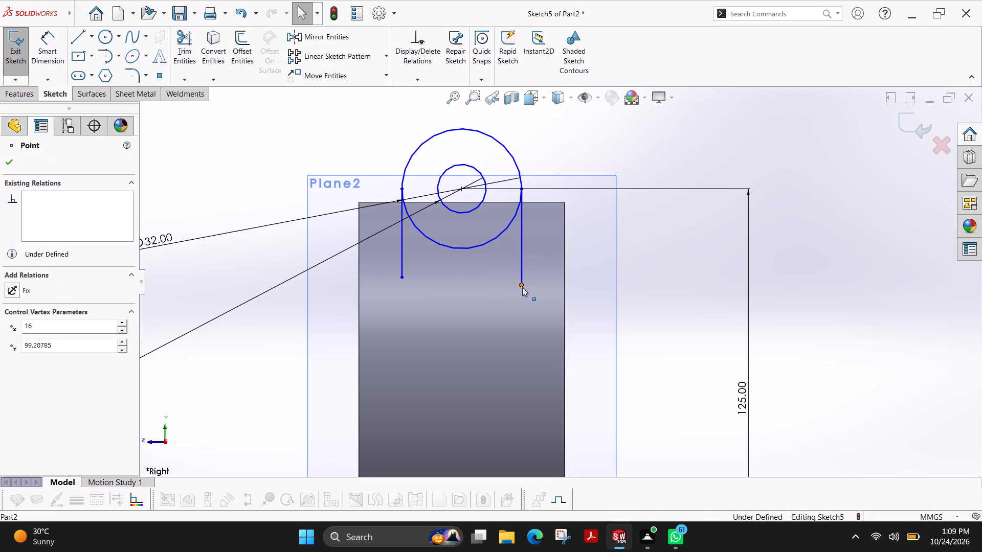
drag(522, 287, 520, 272)
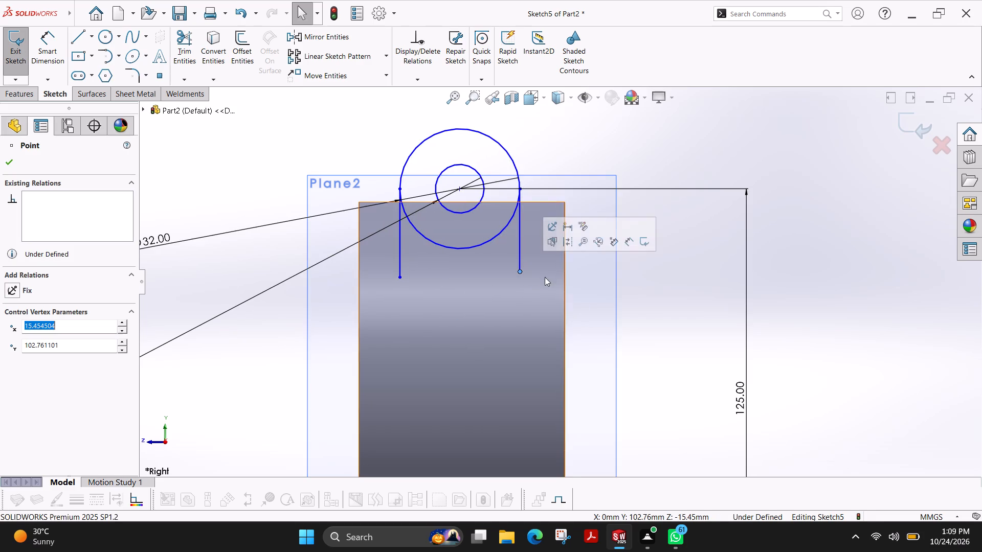
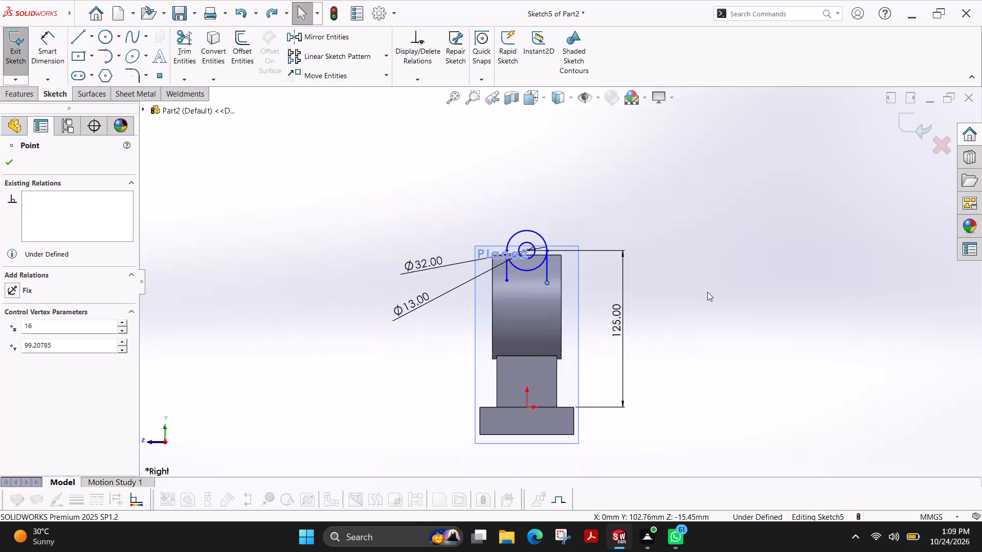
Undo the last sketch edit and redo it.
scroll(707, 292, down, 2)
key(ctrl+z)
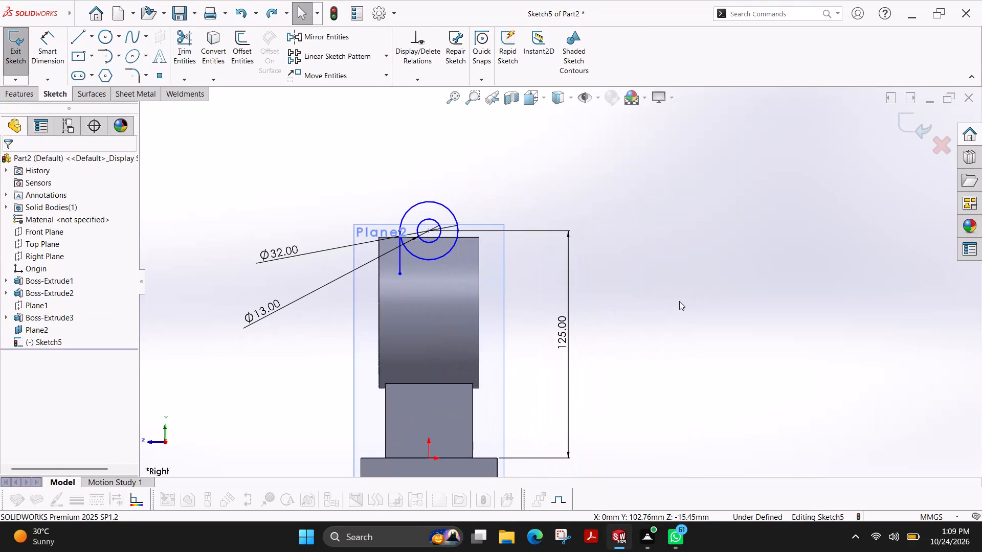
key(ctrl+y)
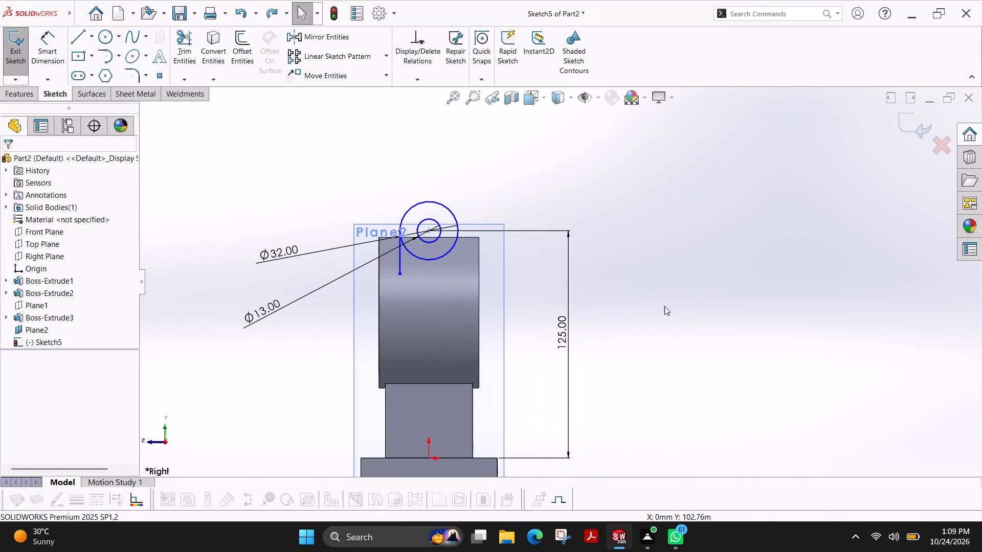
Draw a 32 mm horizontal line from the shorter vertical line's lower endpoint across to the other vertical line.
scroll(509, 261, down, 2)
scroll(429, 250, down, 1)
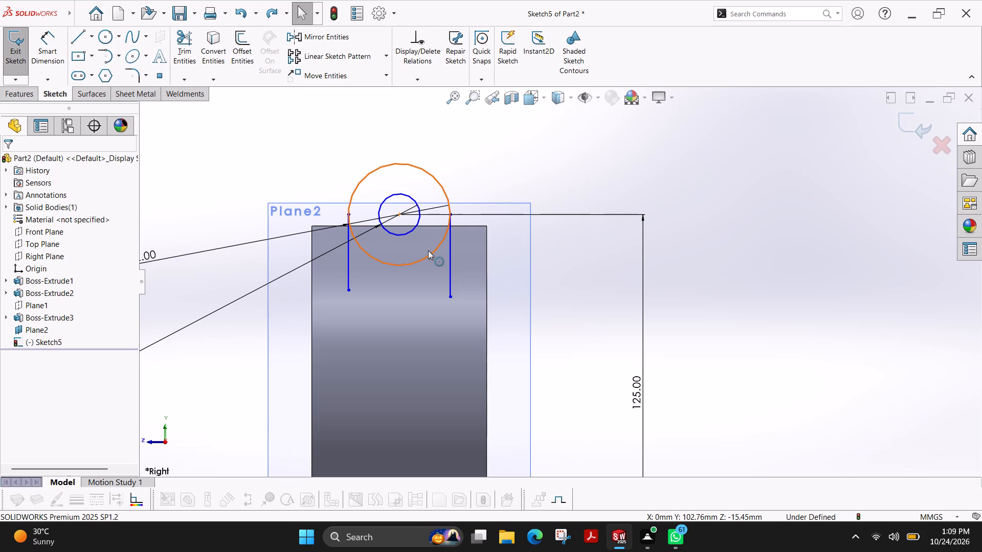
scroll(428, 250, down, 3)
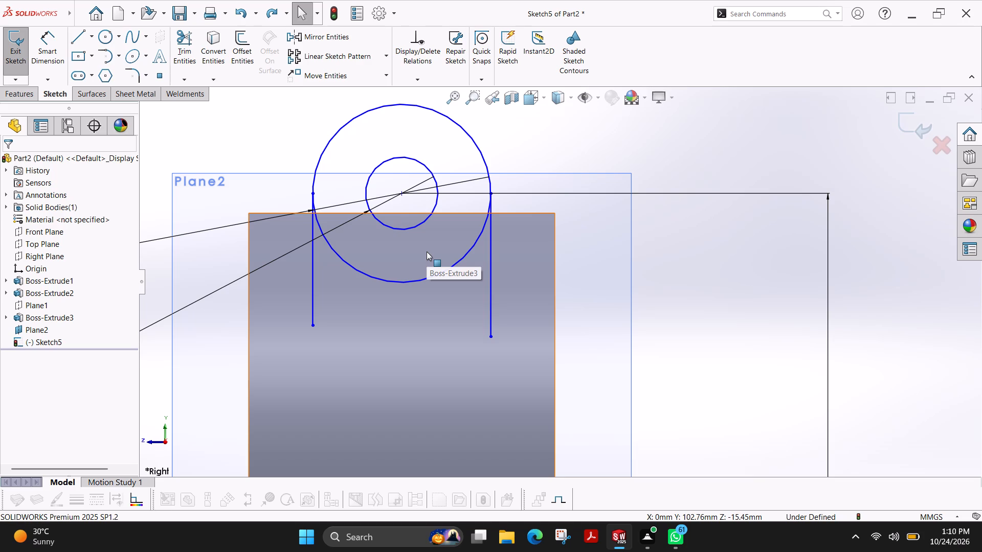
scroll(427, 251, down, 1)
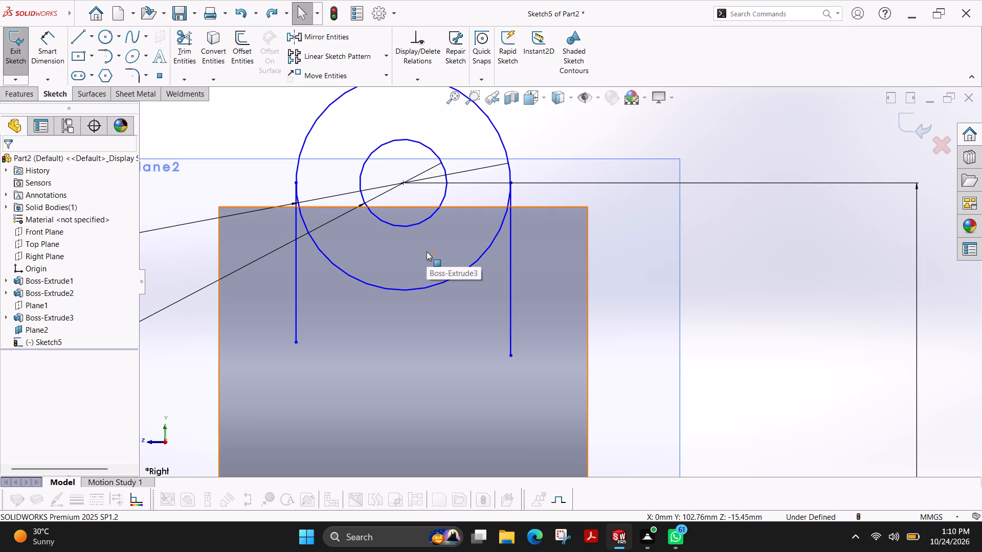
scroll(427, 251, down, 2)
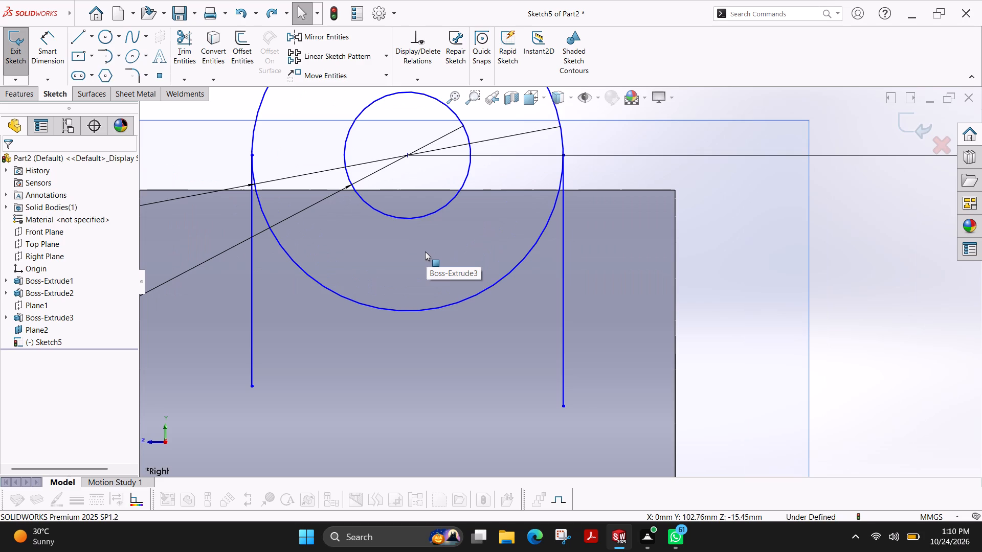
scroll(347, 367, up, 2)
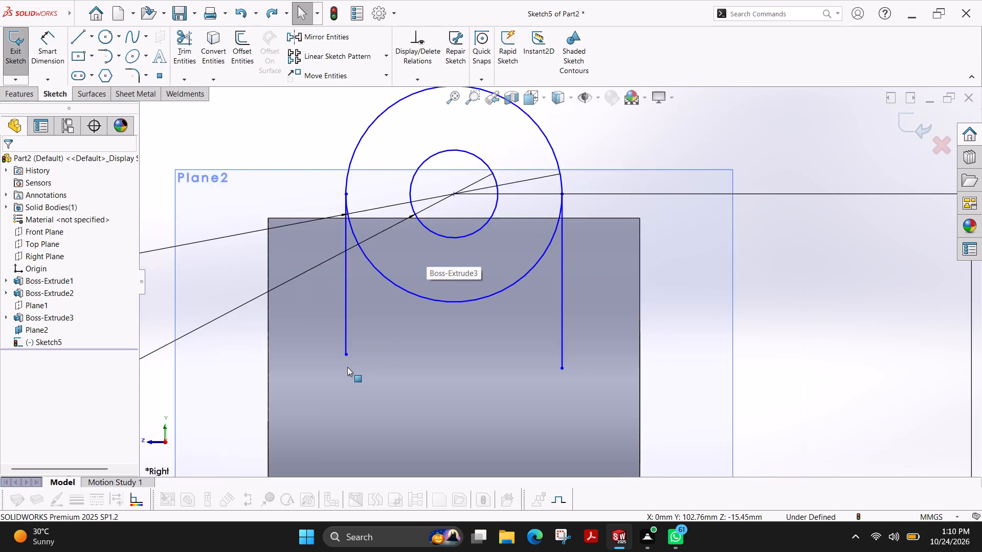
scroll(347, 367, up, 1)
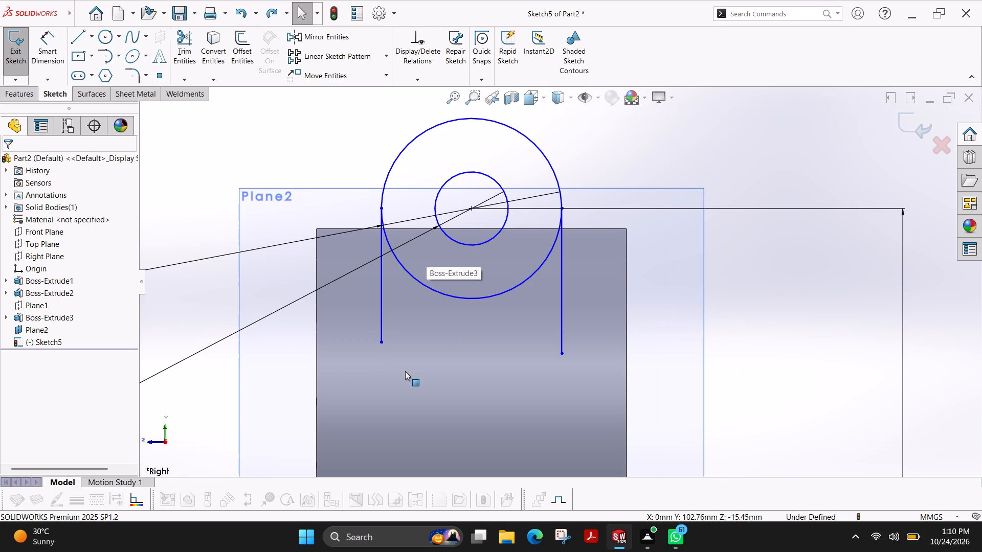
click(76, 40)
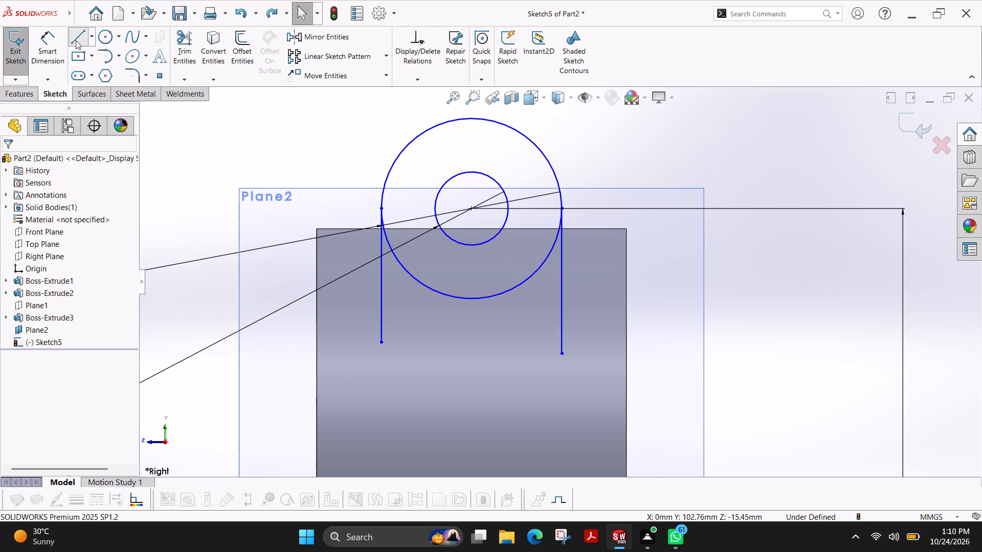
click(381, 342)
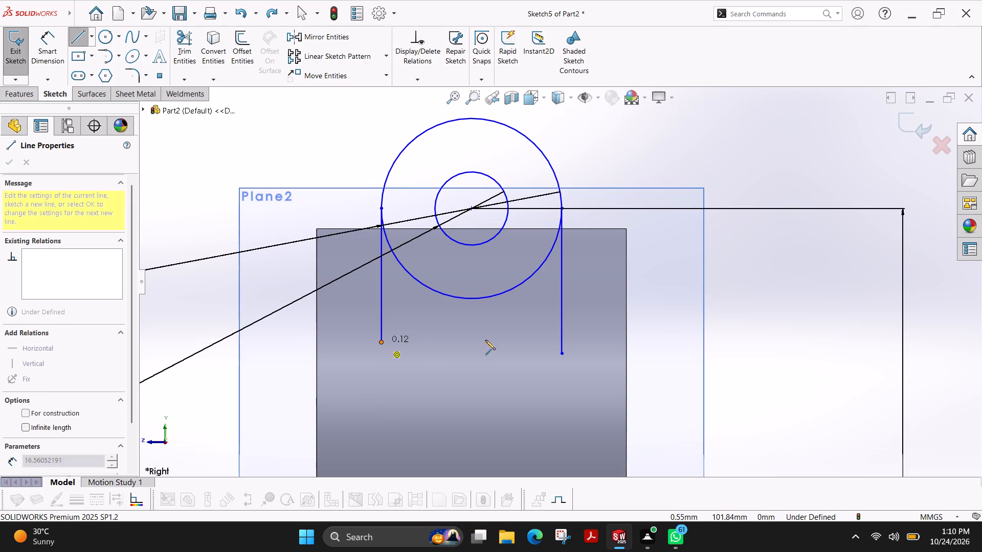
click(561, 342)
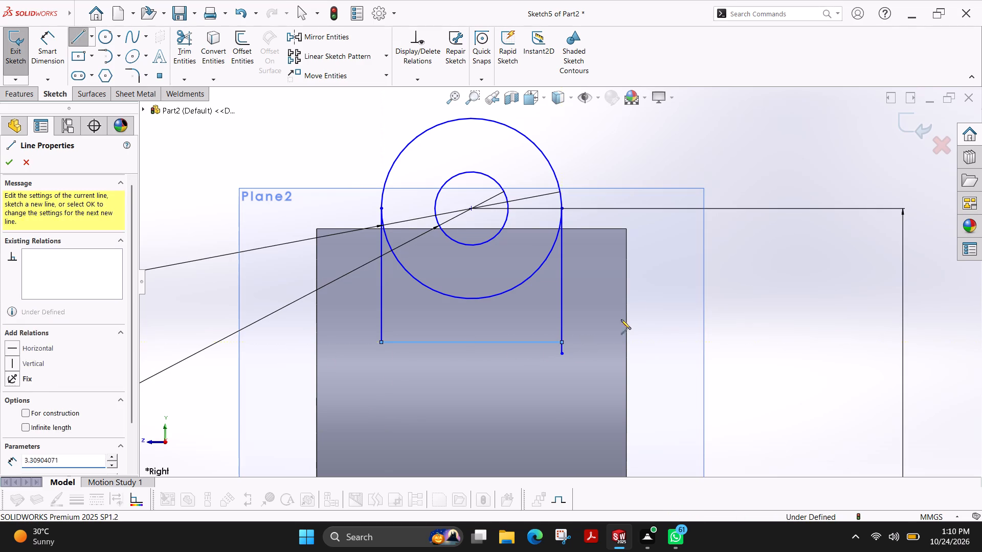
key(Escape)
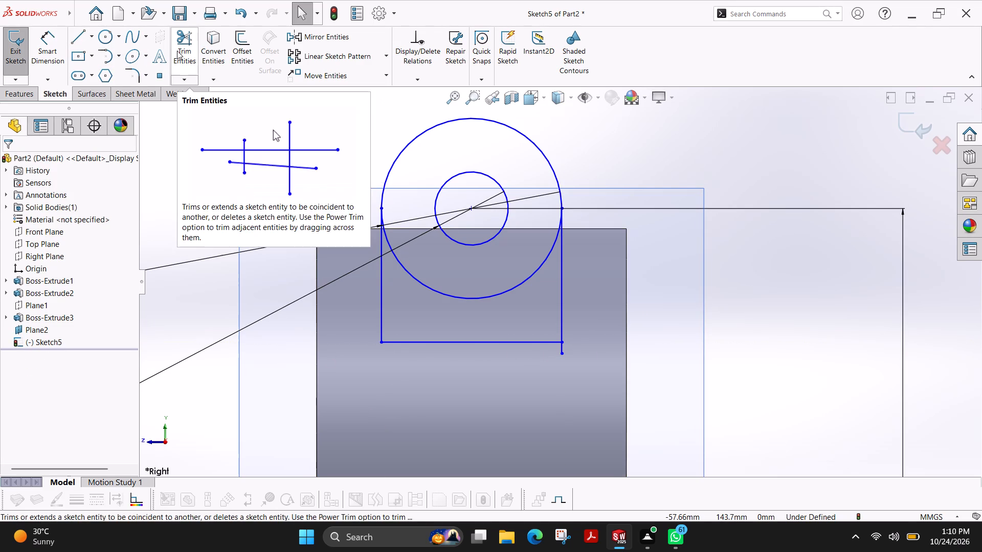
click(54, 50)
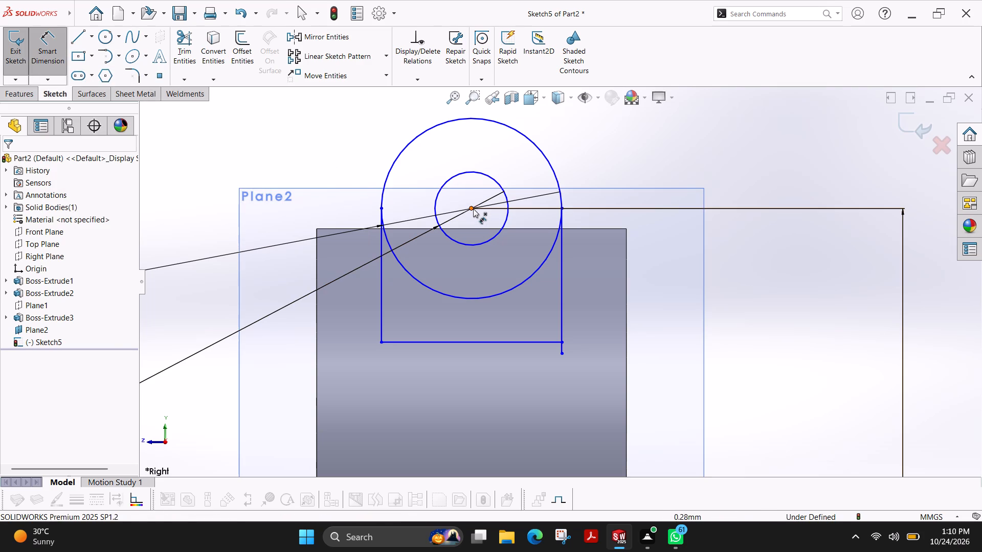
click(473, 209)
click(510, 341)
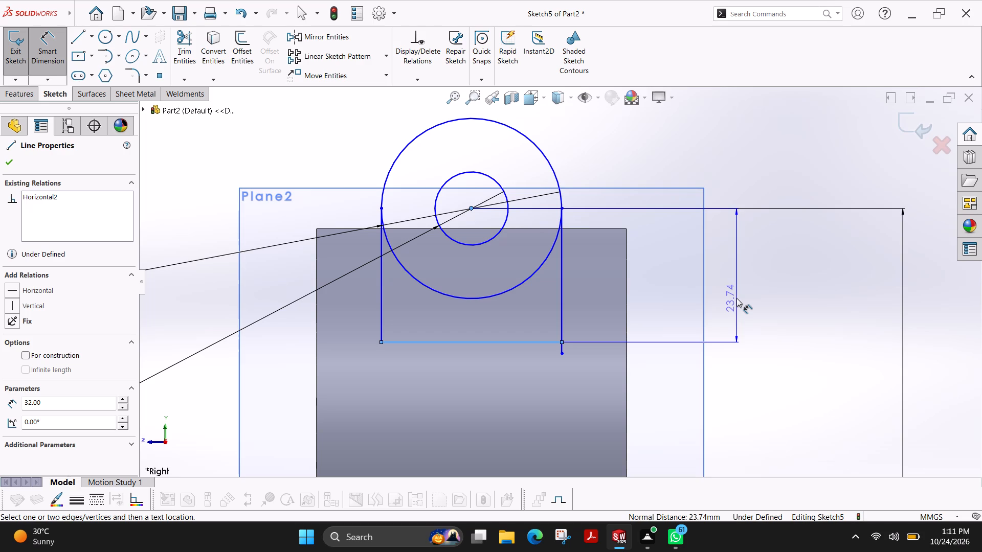
Draw a 16 mm horizontal line from the outer circle's bottom quadrant to one vertical line, continuing 32 mm back to the other vertical line.
click(73, 41)
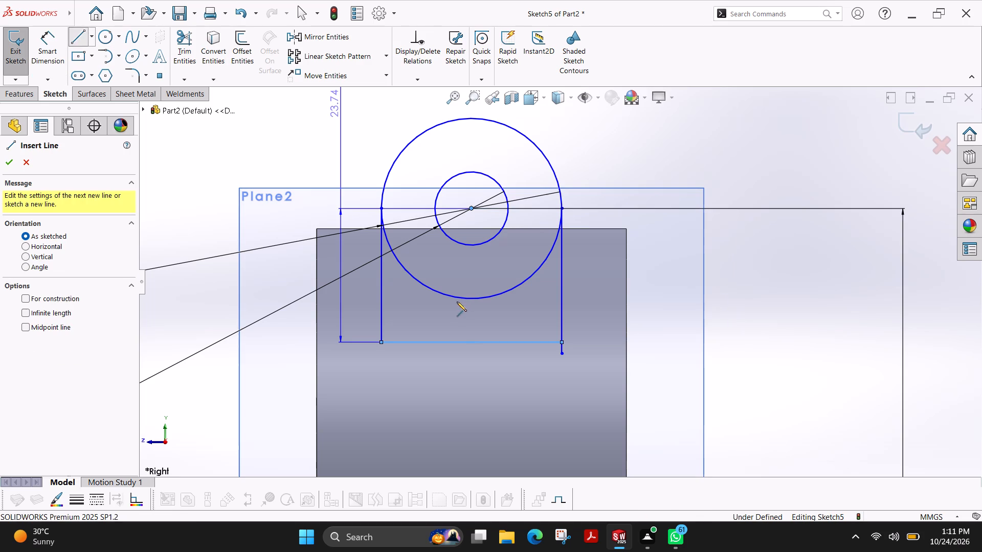
click(470, 300)
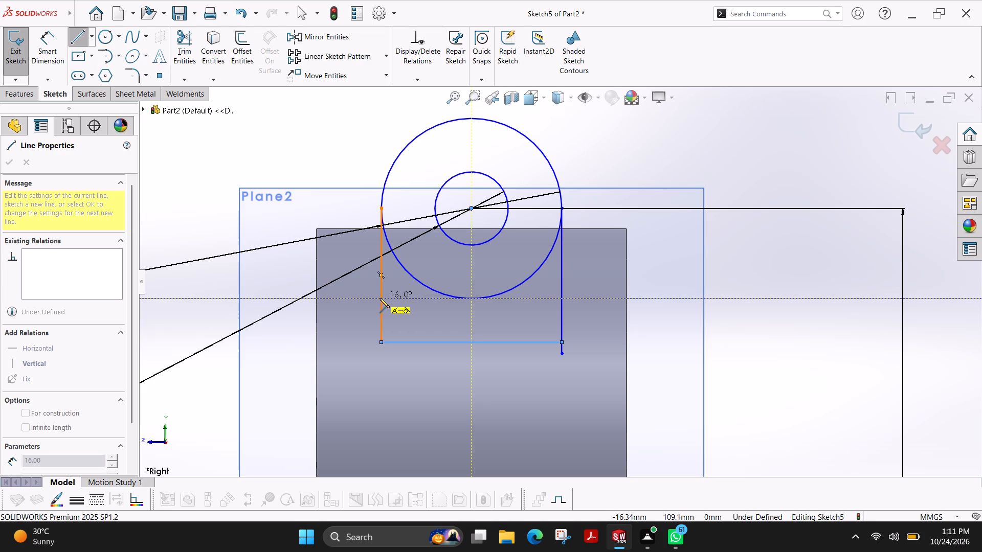
click(380, 298)
click(562, 297)
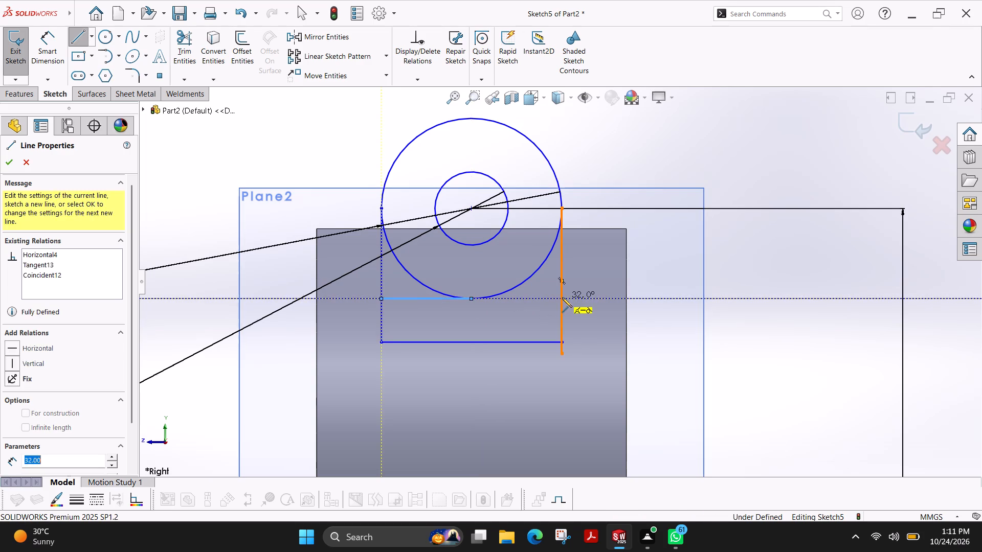
key(Escape)
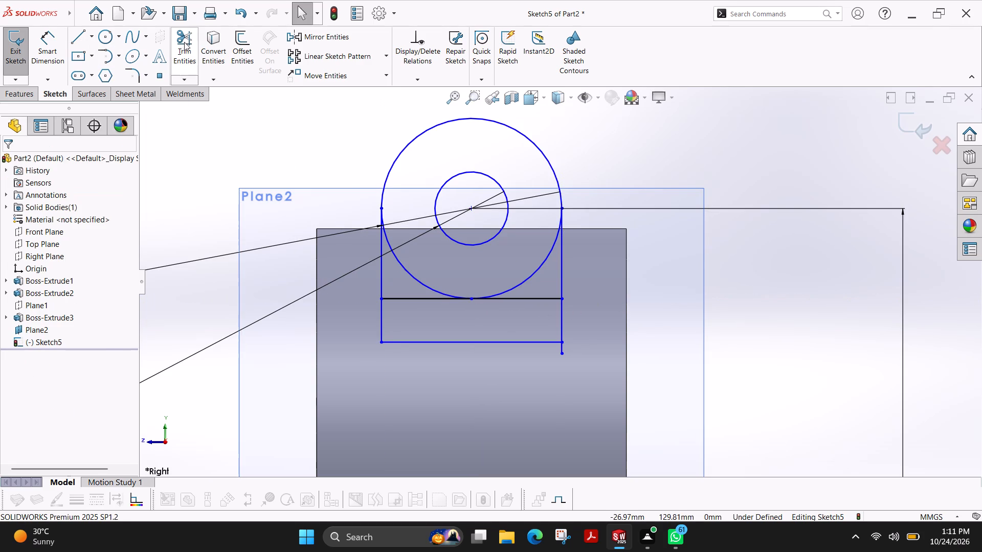
Power-trim all segments below the tangent horizontal line and the outer circle's lower half, leaving an arched lug profile around the hole.
click(184, 42)
drag(582, 325, 567, 349)
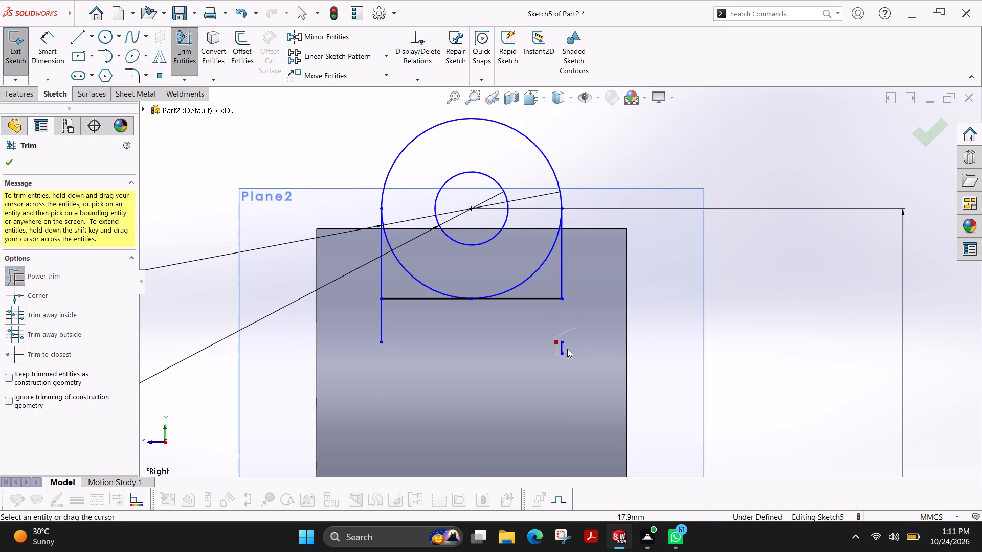
drag(567, 349, 342, 336)
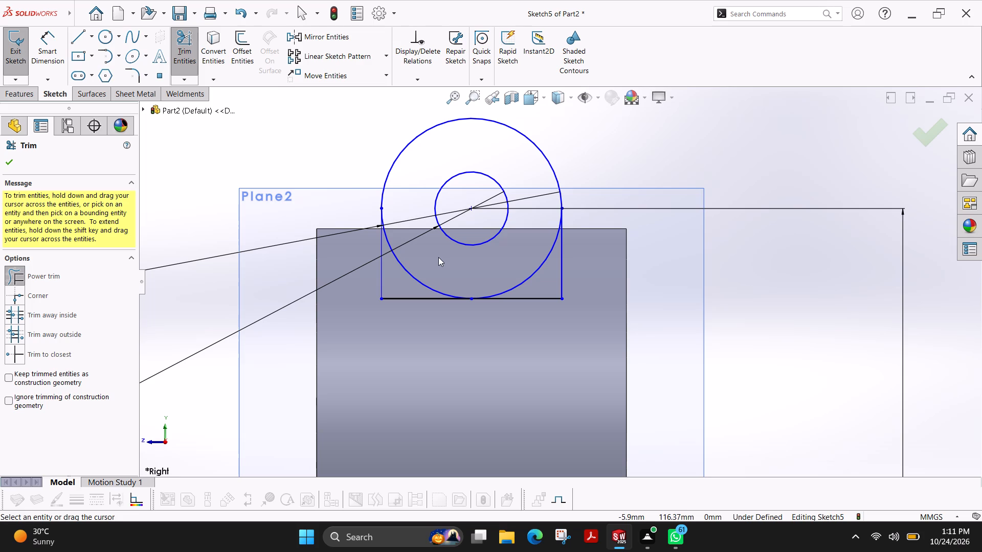
drag(428, 259, 396, 272)
drag(494, 264, 501, 262)
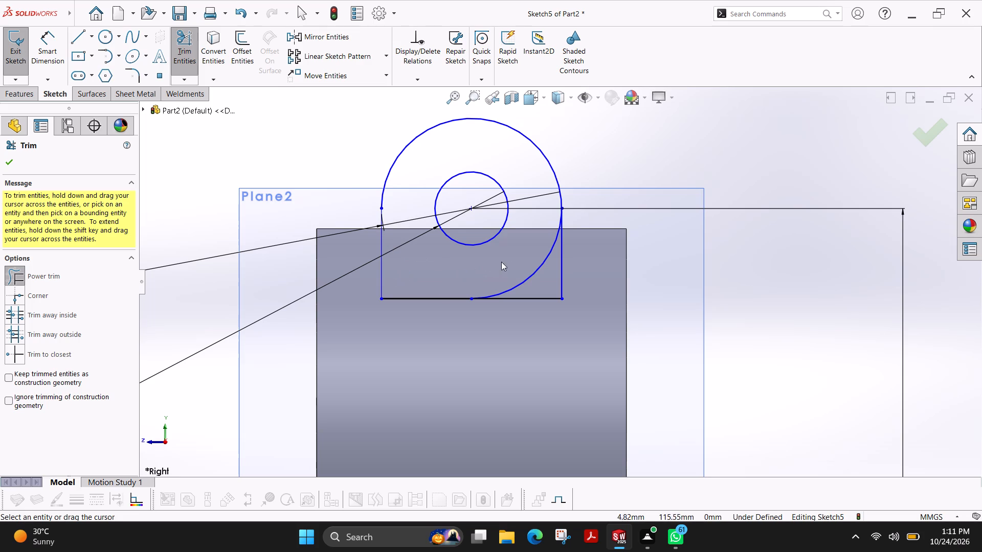
drag(501, 262, 544, 277)
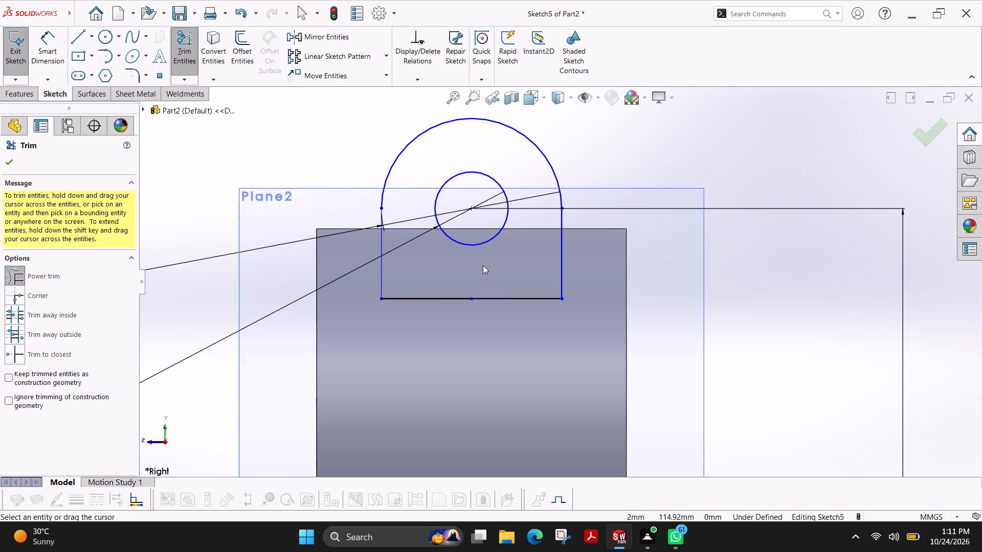
click(12, 160)
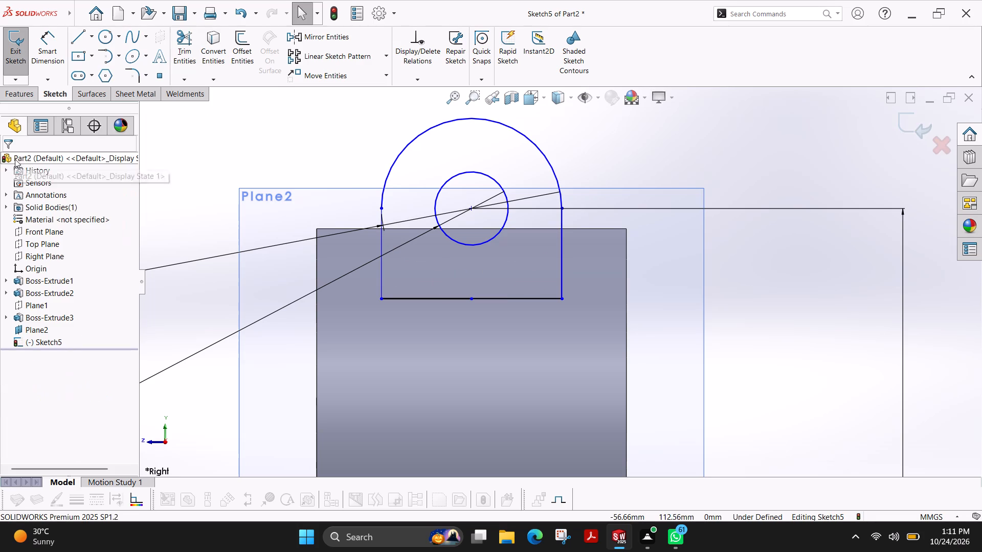
Extrude the arched lug region around the 13 mm hole 58 mm Mid Plane, with Merge result on.
click(27, 97)
click(19, 54)
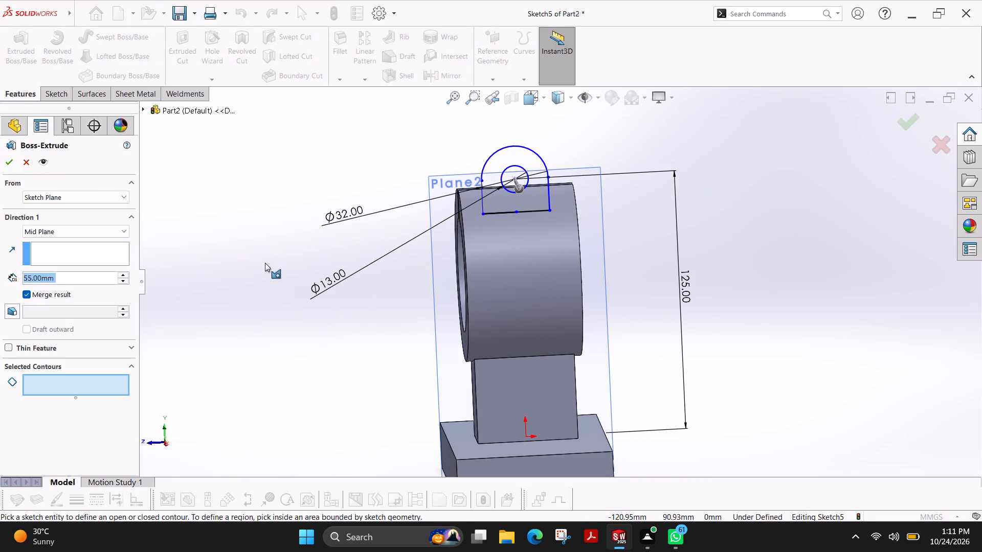
ctrl+shift+middle_drag(269, 237, 316, 251)
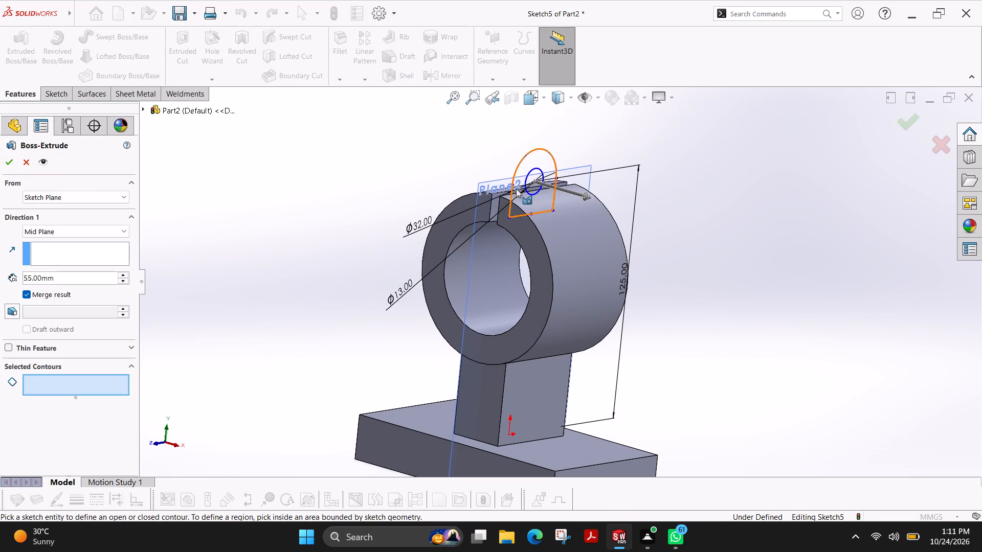
click(526, 160)
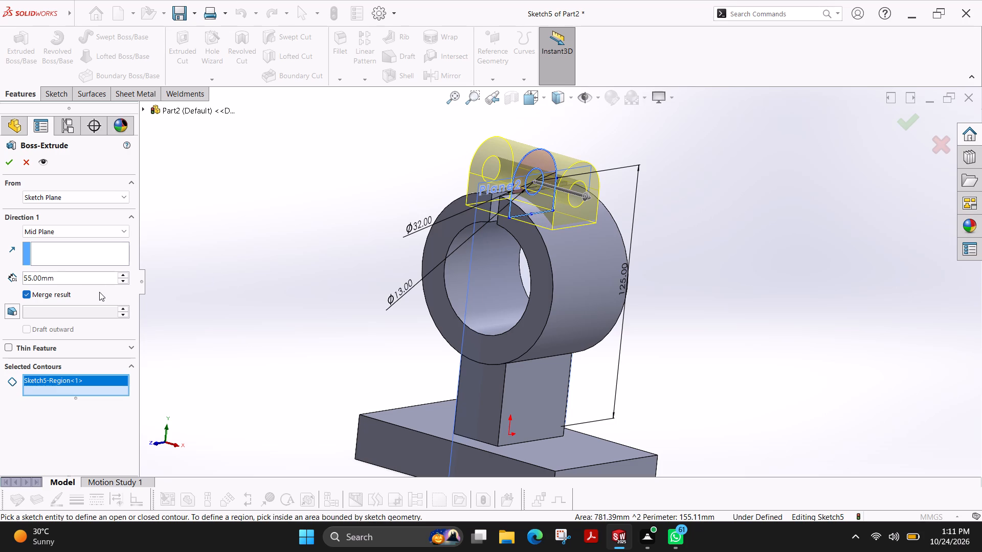
click(77, 276)
click(77, 276)
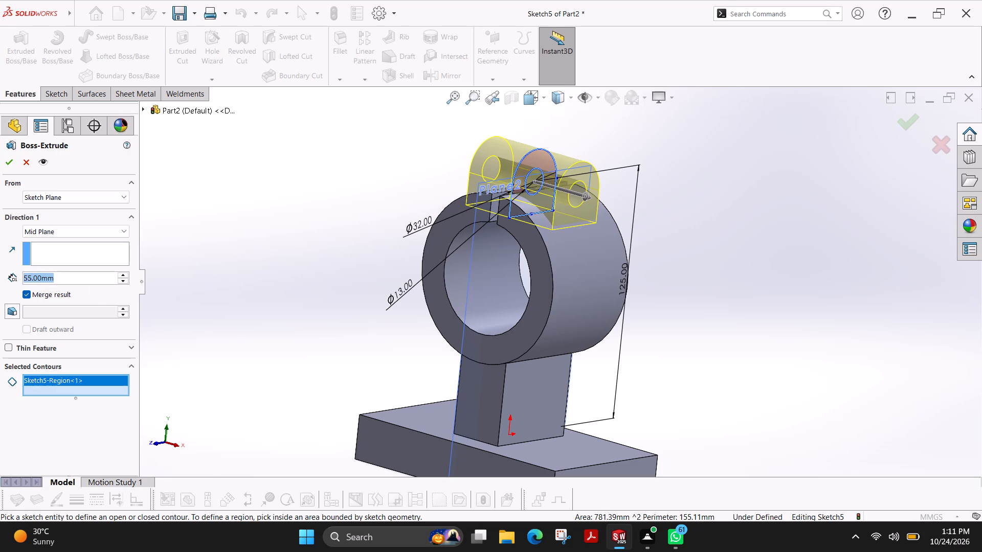
text(58)
key(Return)
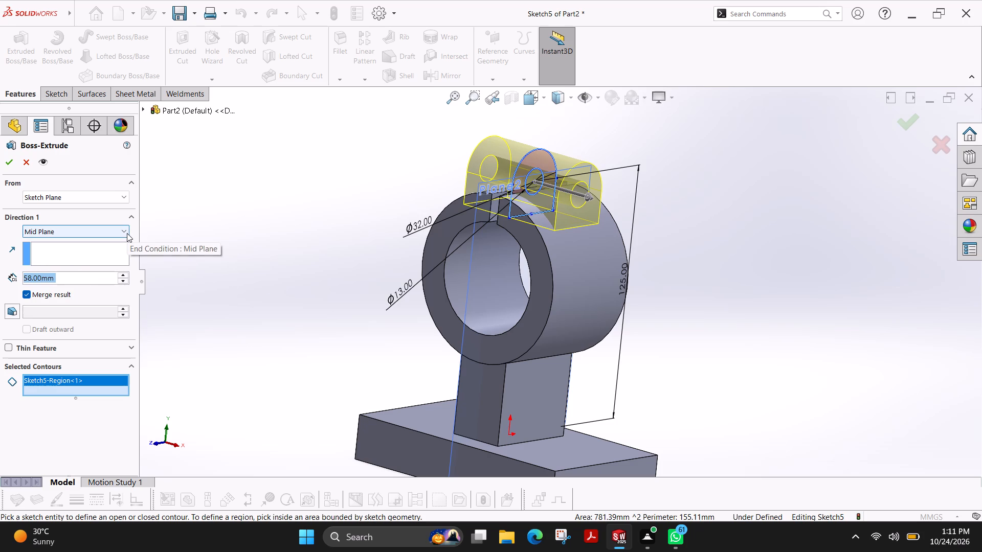
click(6, 162)
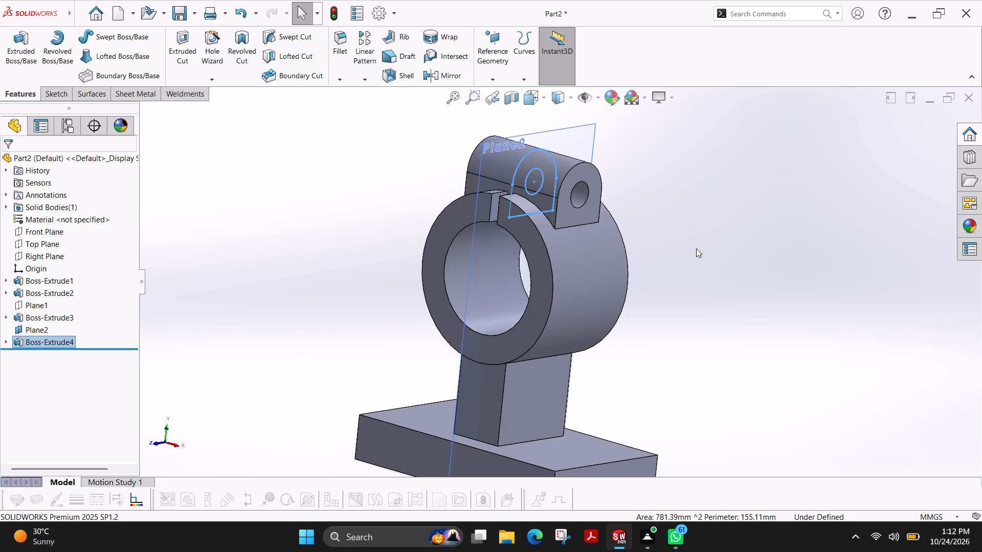
key(Escape)
key(Escape)
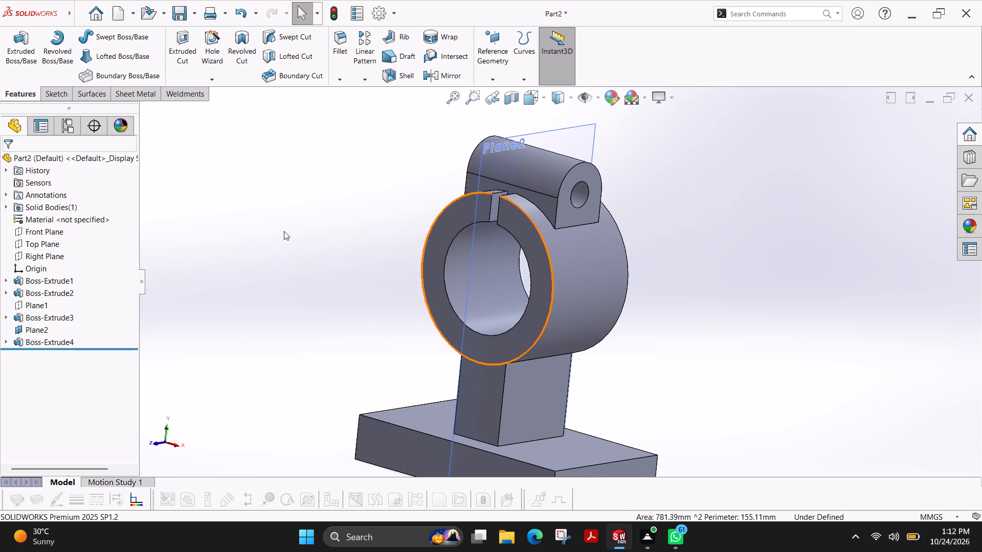
Start a new sketch on the slotted ring's front face.
ctrl+shift+middle_drag(284, 231, 326, 189)
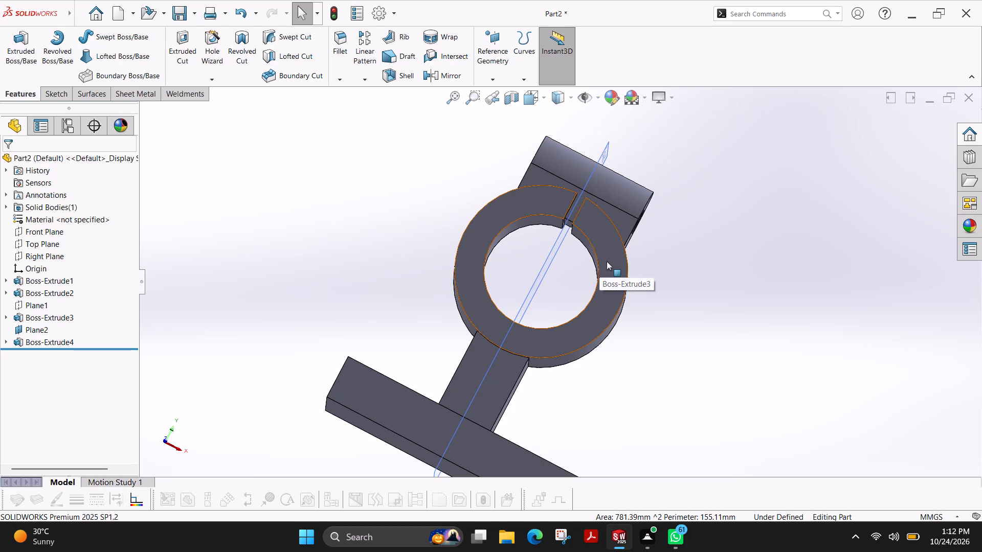
click(611, 260)
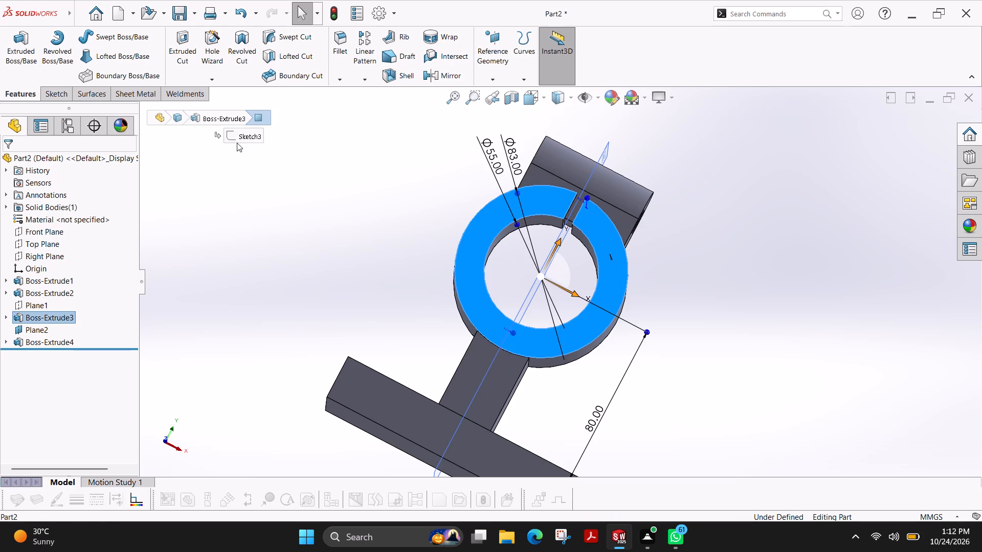
click(53, 97)
click(20, 35)
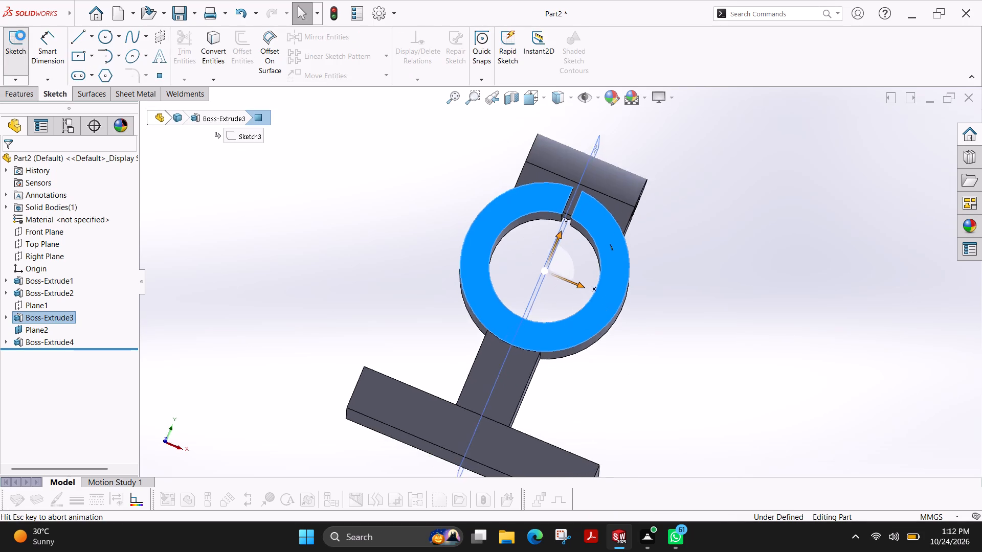
scroll(730, 189, down, 3)
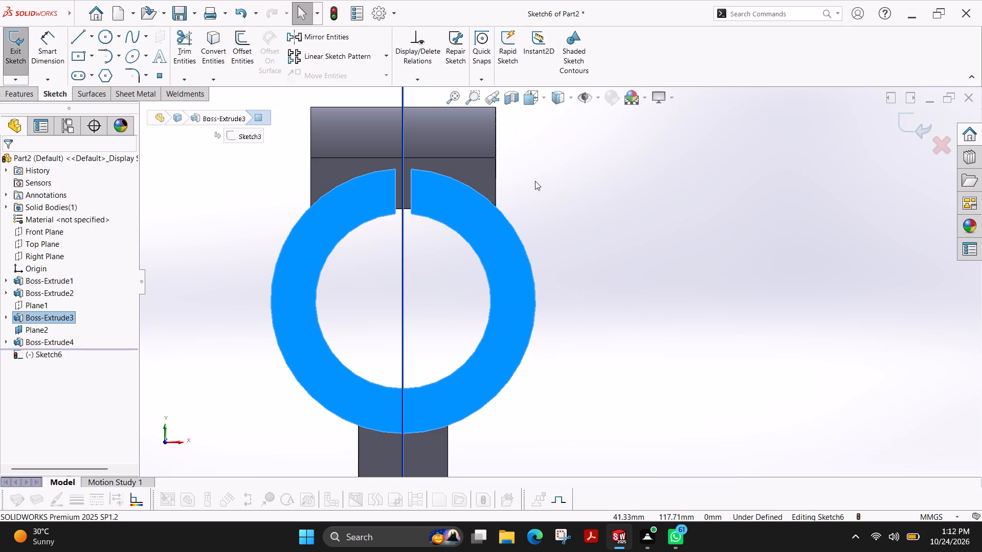
Sketch a center rectangle about 8 mm wide and 148 mm high, centred on the vertical midline inside the ring's bore.
key(Escape)
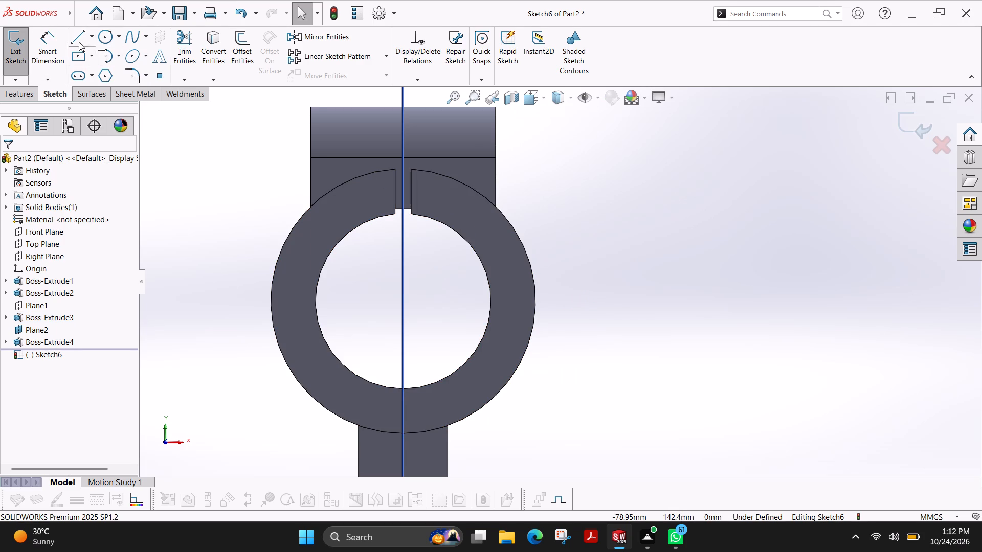
click(81, 58)
scroll(370, 215, up, 3)
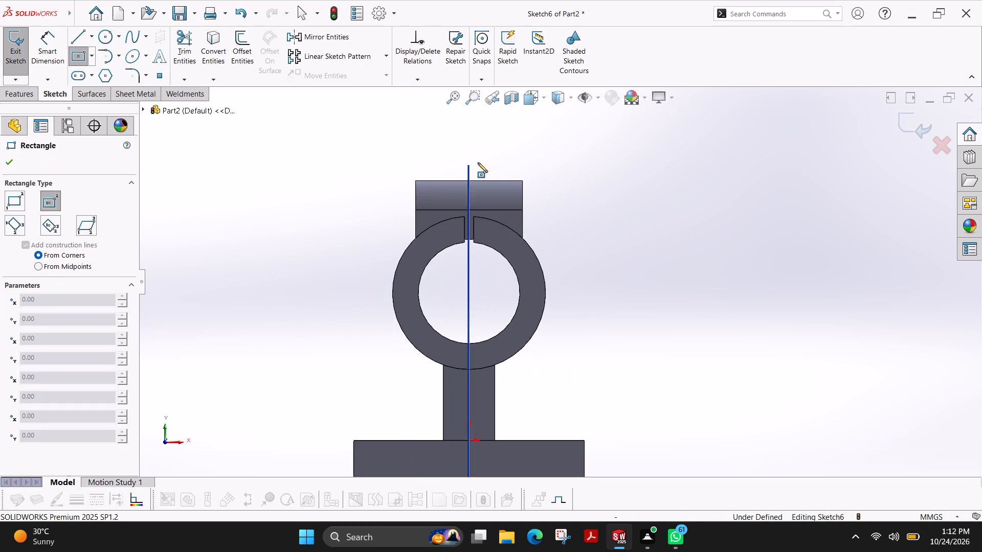
scroll(517, 159, down, 1)
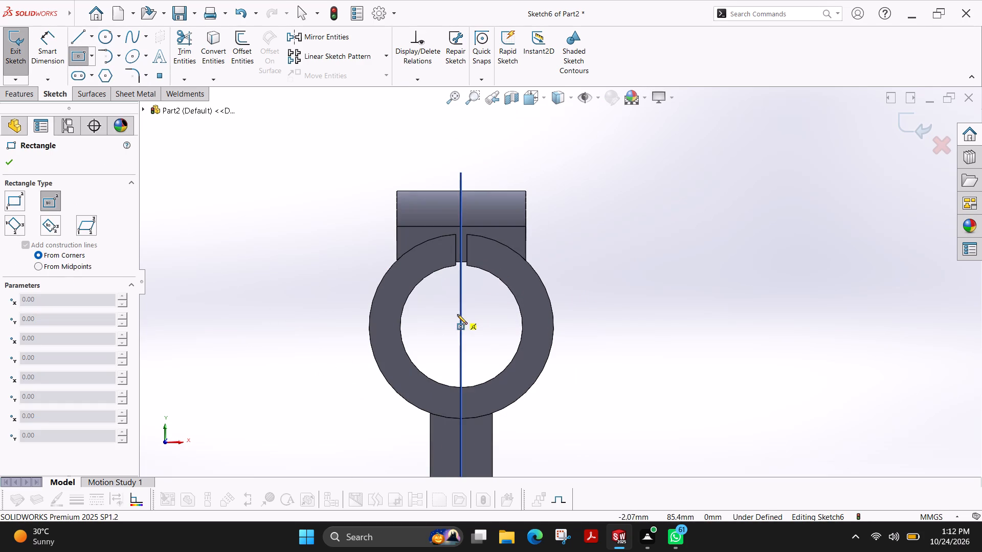
click(461, 315)
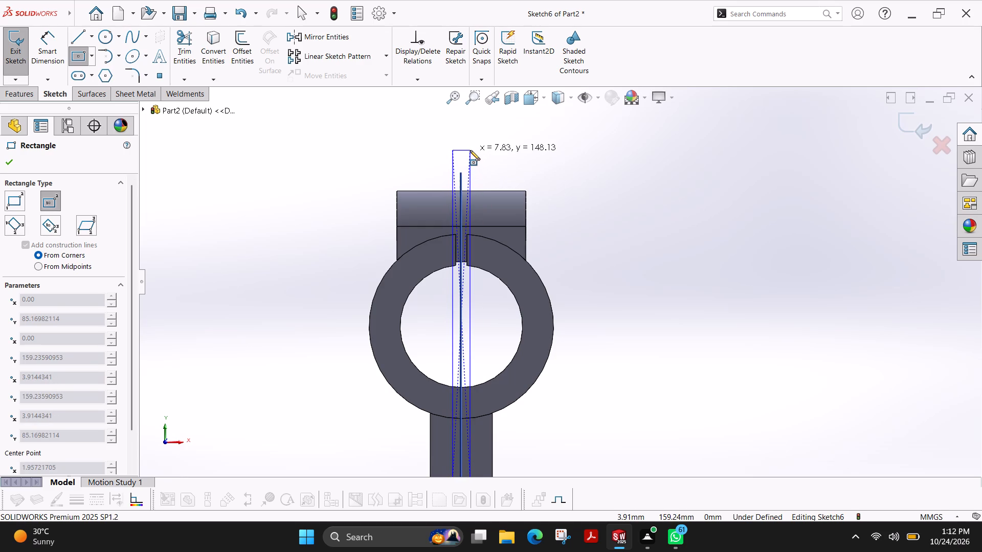
click(470, 150)
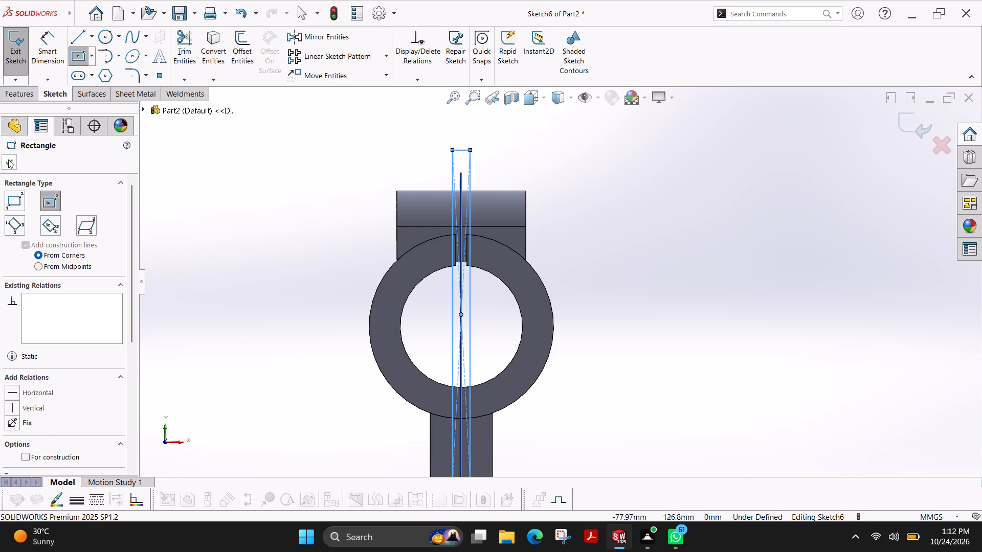
click(8, 159)
Dimension the tall rectangle's width at its top edge as 5 mm.
click(56, 48)
scroll(476, 144, down, 3)
click(463, 179)
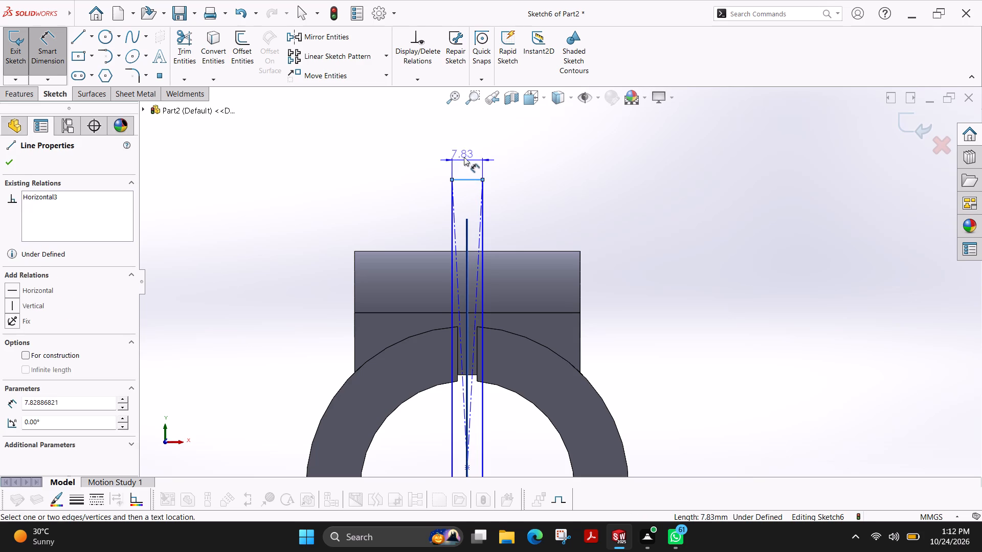
click(467, 152)
key(5)
key(Return)
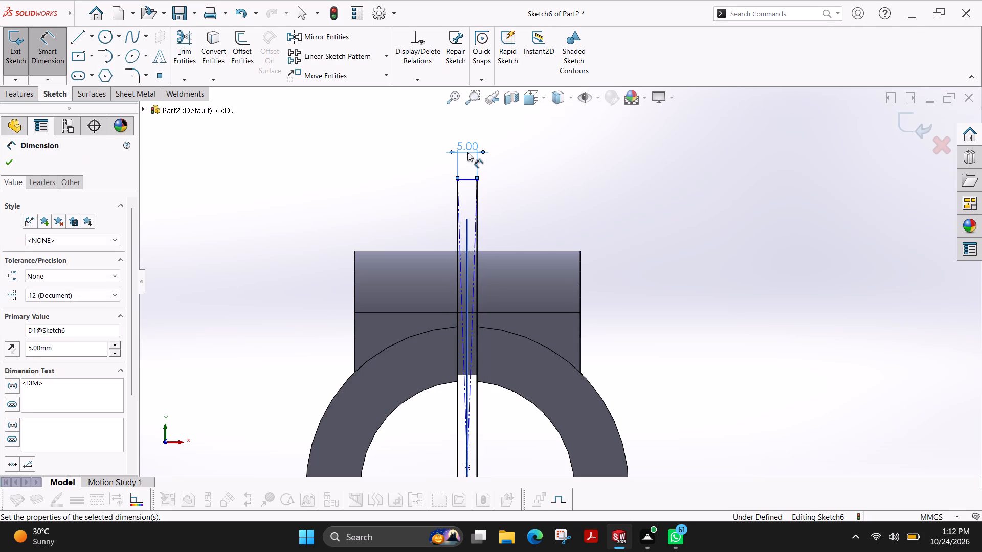
click(6, 160)
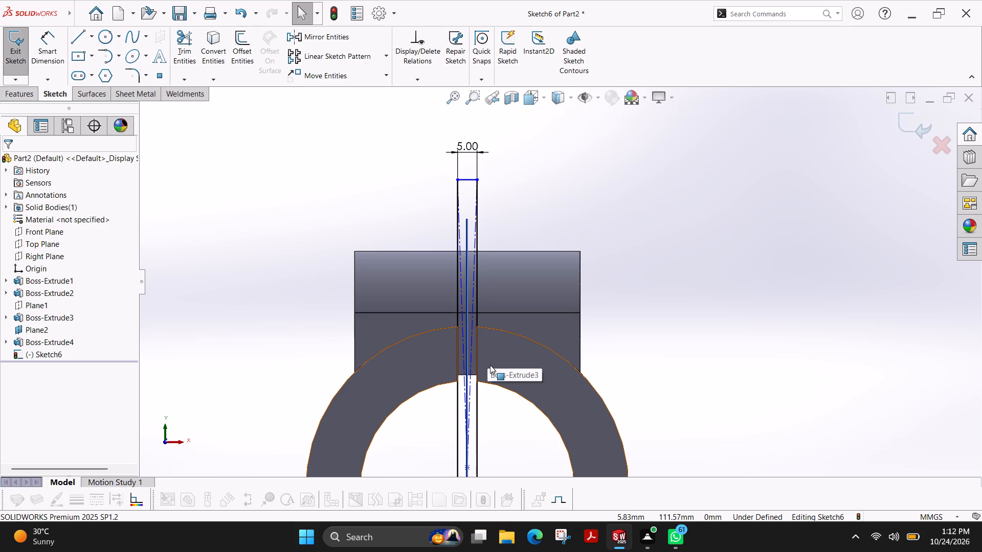
Power-trim the rectangle's diagonal construction lines where they cross the lug.
click(191, 56)
scroll(510, 247, down, 7)
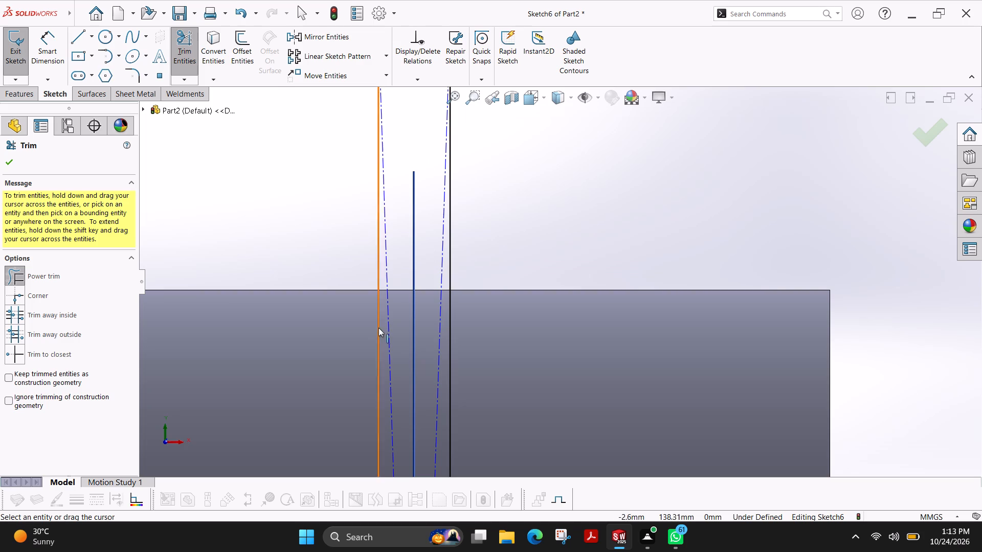
drag(383, 330, 439, 362)
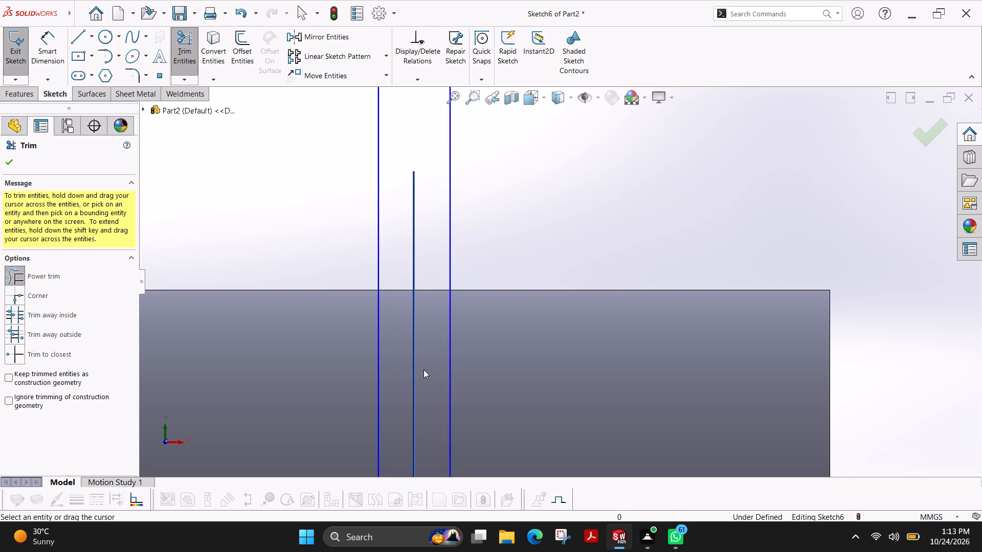
scroll(423, 370, up, 2)
scroll(493, 387, up, 4)
scroll(550, 405, up, 4)
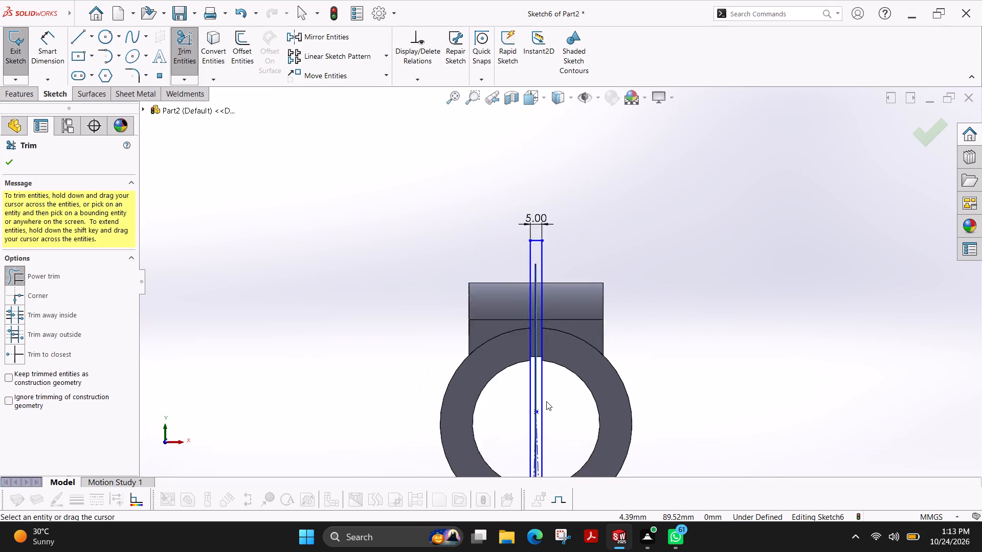
scroll(546, 401, up, 1)
scroll(560, 374, down, 1)
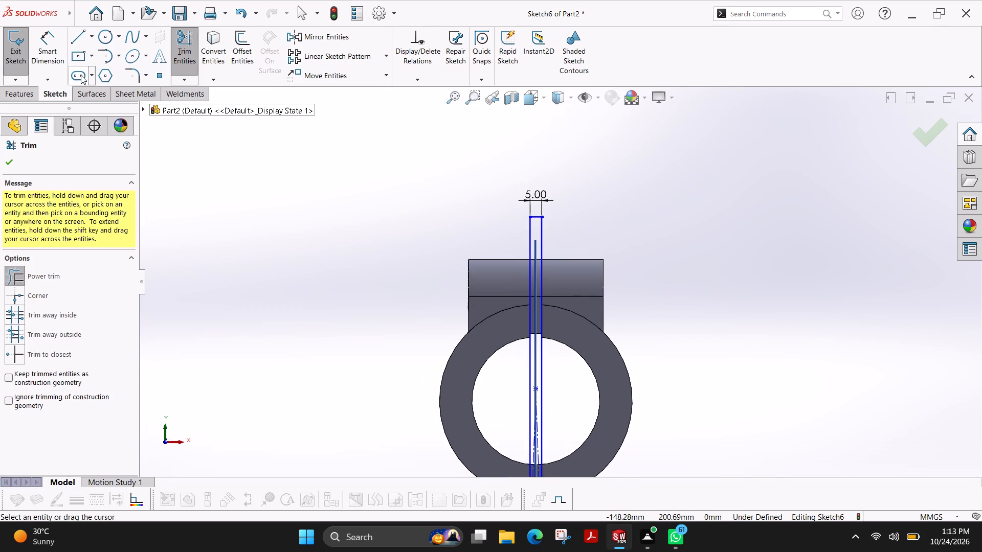
Draw a short horizontal line across both sides of the rectangle, inside the upper part of the ring's bore.
click(74, 35)
click(517, 365)
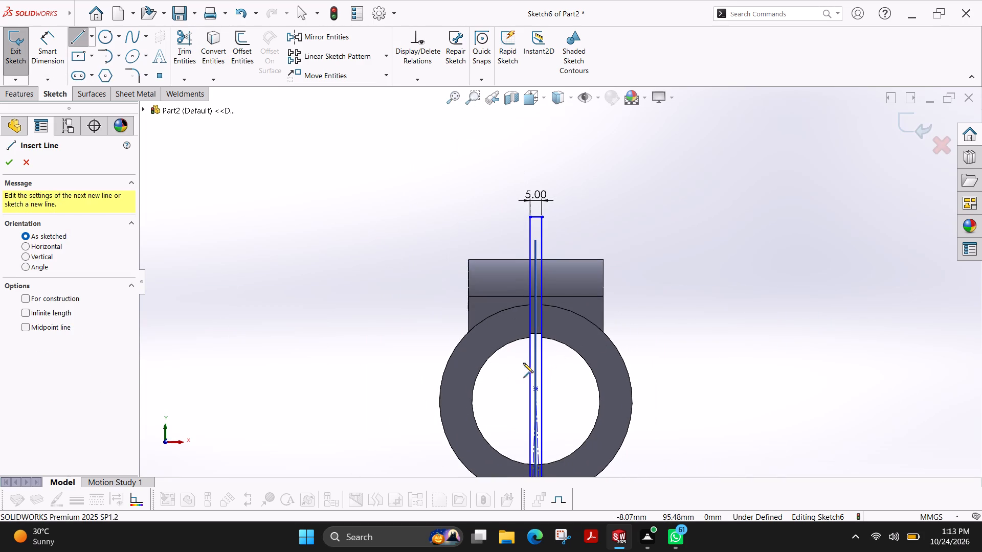
click(562, 366)
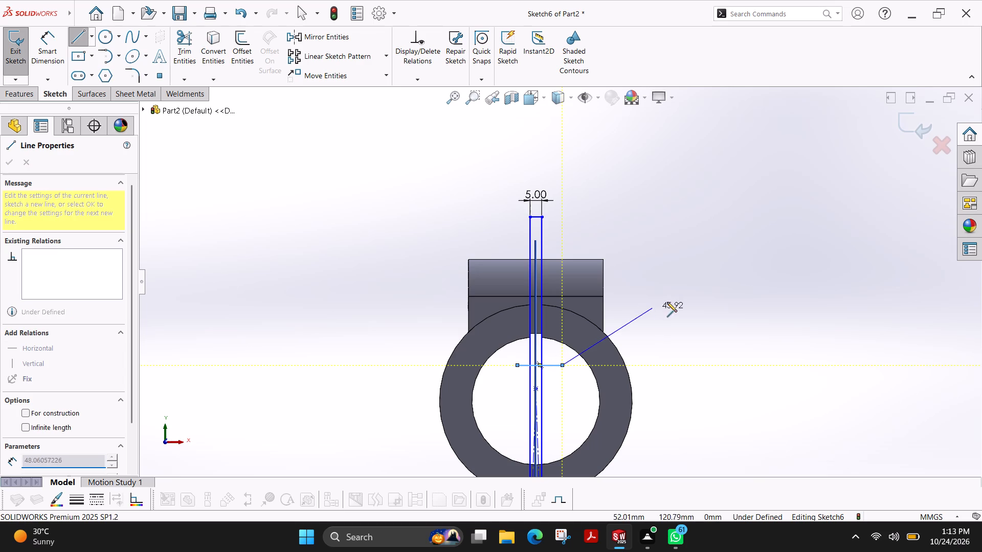
key(Escape)
scroll(640, 288, down, 1)
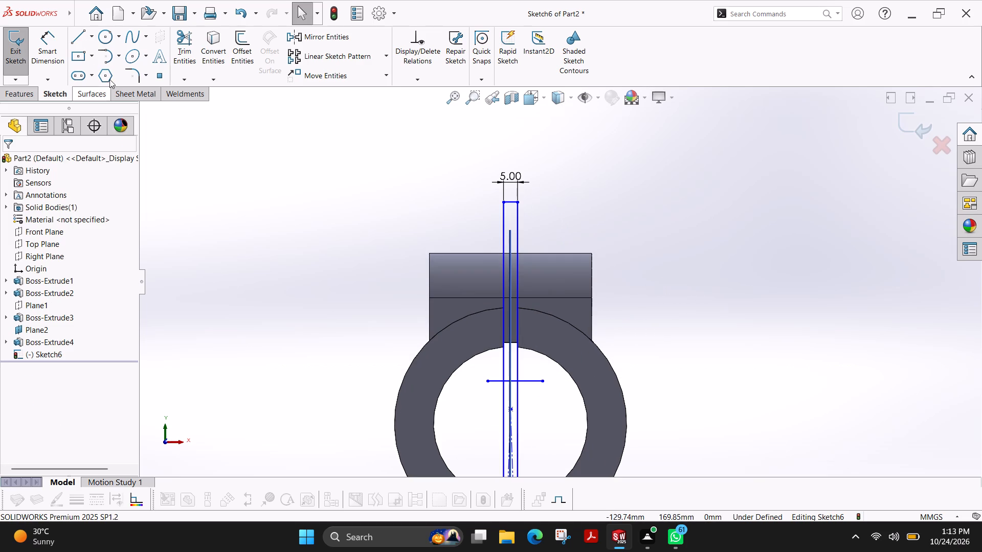
Power-trim the part of the rectangle that lies below the short horizontal line, including its bottom edge.
click(178, 47)
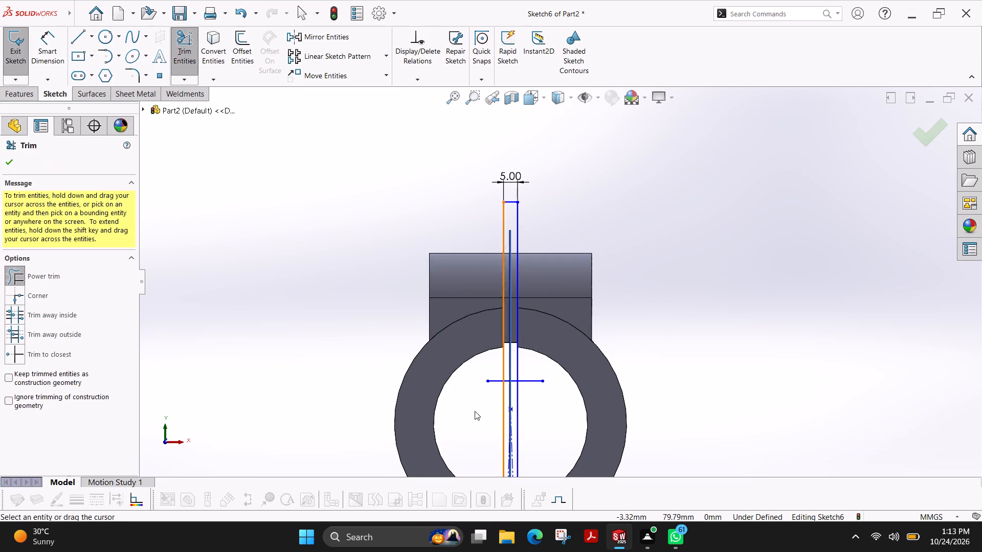
drag(471, 409, 497, 431)
scroll(561, 441, up, 3)
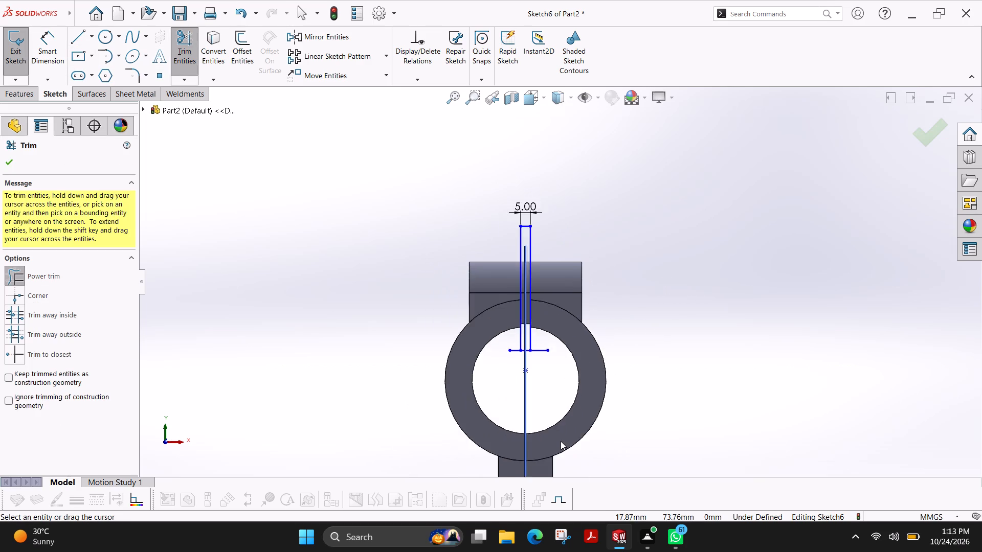
scroll(548, 426, up, 2)
drag(567, 393, 547, 427)
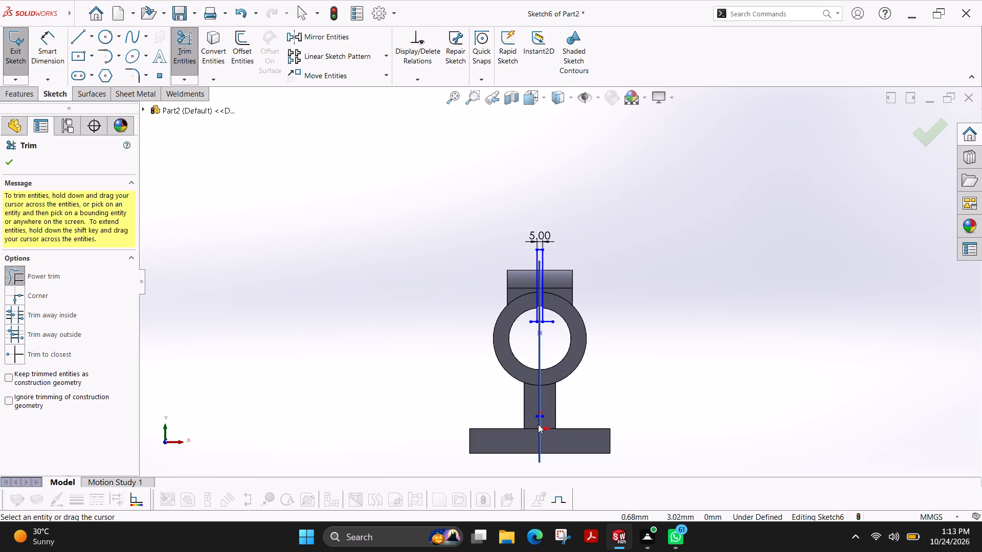
scroll(548, 403, down, 10)
drag(524, 280, 481, 359)
Power-trim both ends of the short horizontal line outside the rectangle, closing the narrow slit profile.
scroll(522, 284, up, 5)
scroll(537, 208, up, 4)
scroll(561, 190, down, 4)
scroll(562, 162, up, 3)
scroll(562, 162, down, 6)
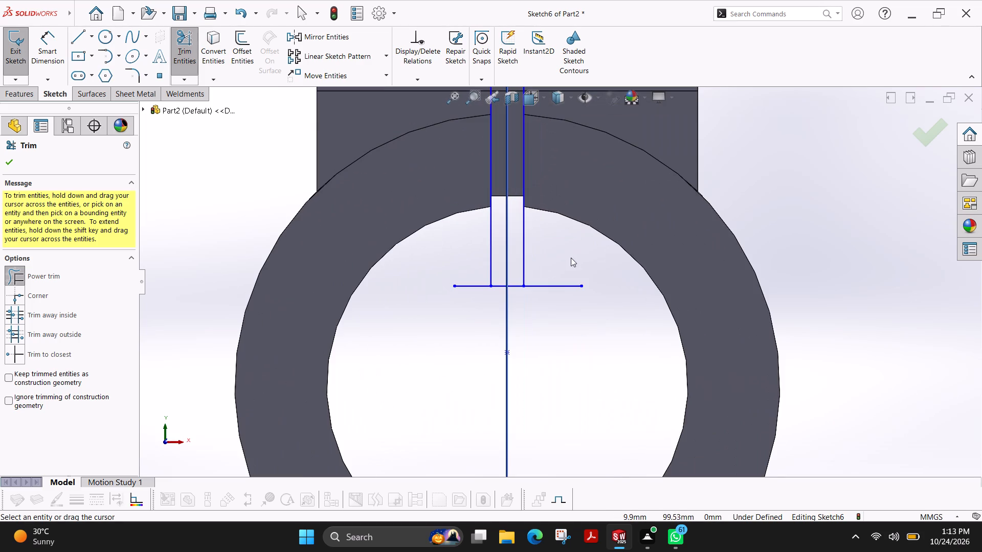
drag(569, 257, 563, 308)
drag(473, 254, 471, 312)
scroll(542, 246, up, 4)
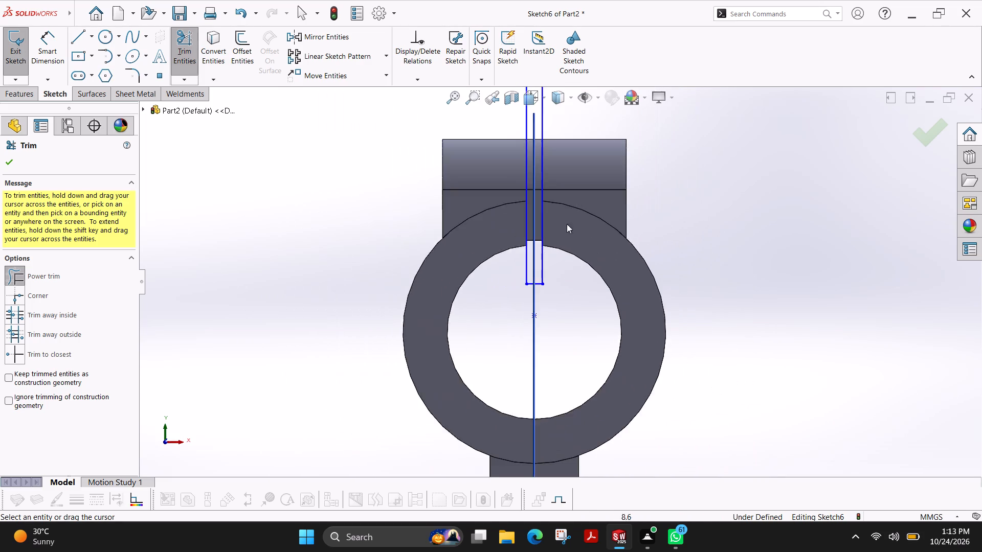
scroll(575, 197, up, 4)
scroll(575, 197, down, 2)
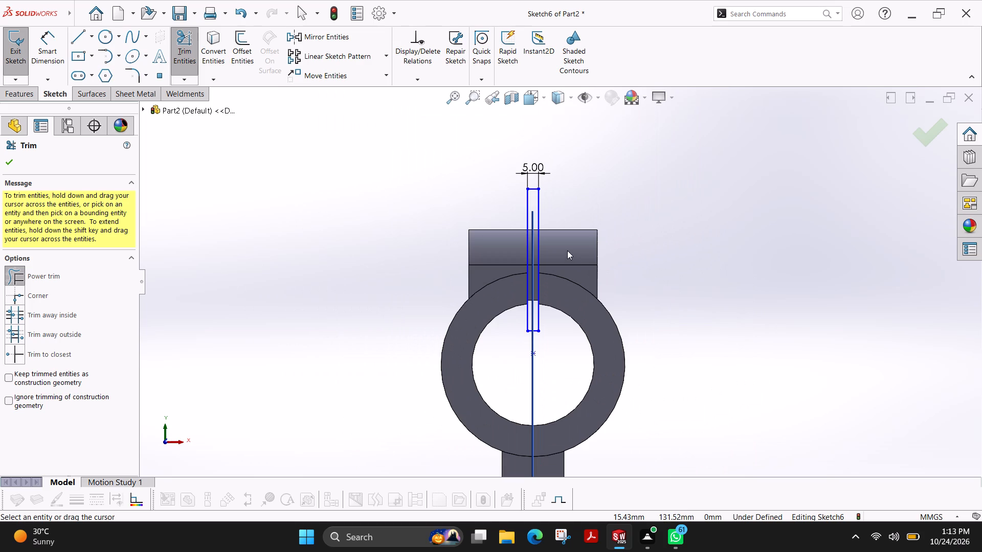
click(12, 163)
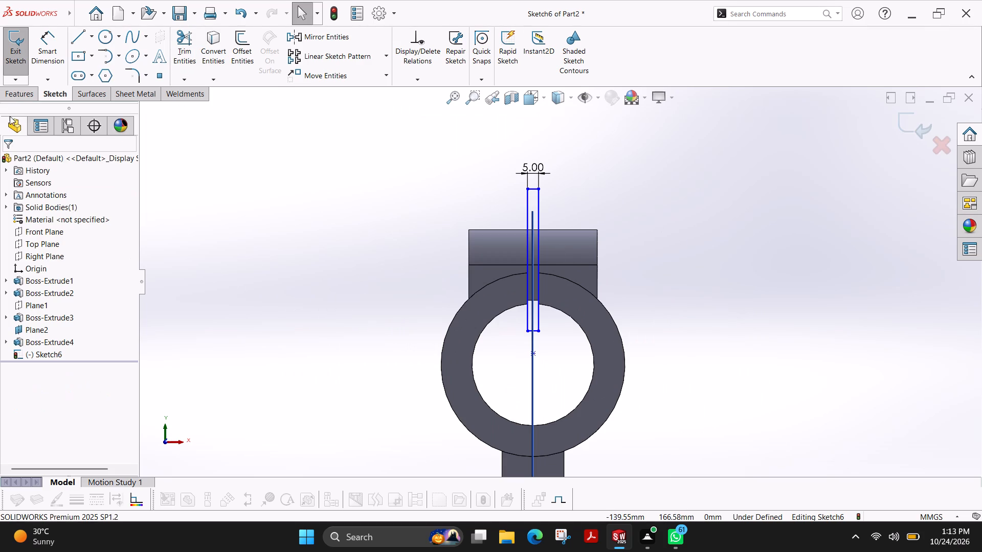
Cut-extrude the 5 mm wide slit profile as a Blind cut, with enough depth to pass through the whole lug and ring.
click(15, 100)
click(185, 42)
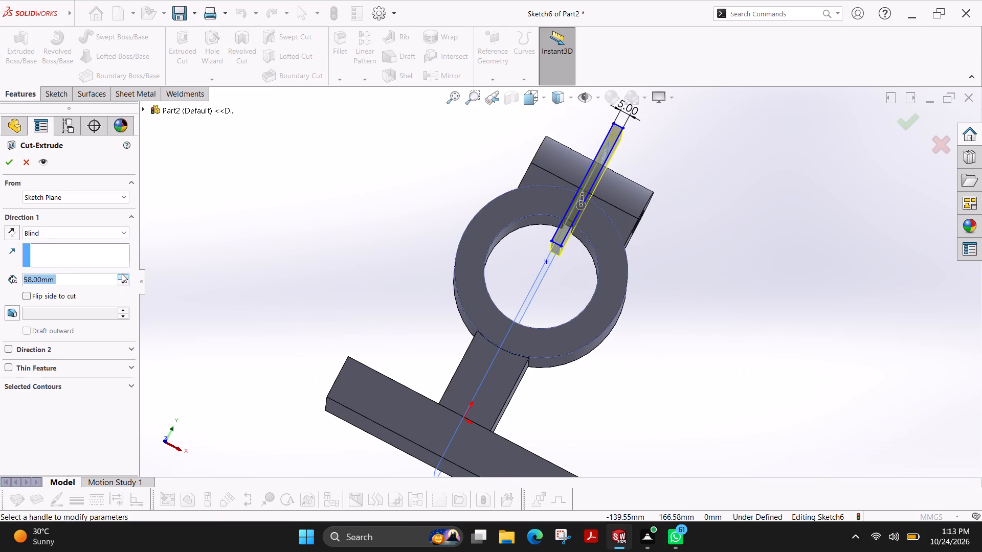
click(122, 273)
triple_click(122, 273)
click(12, 165)
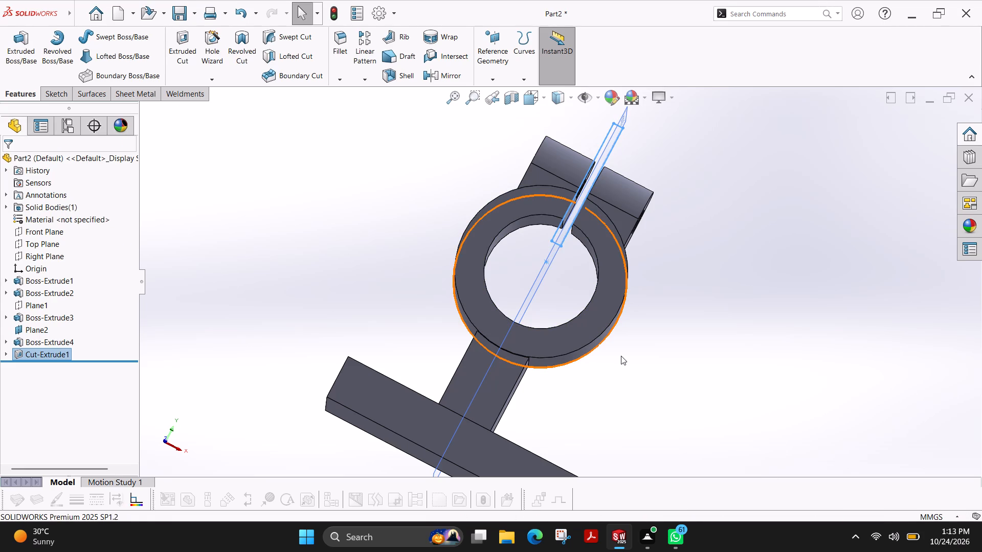
Start a new sketch on the top face of the 125 by 75 mm base.
ctrl+shift+middle_drag(679, 280, 668, 287)
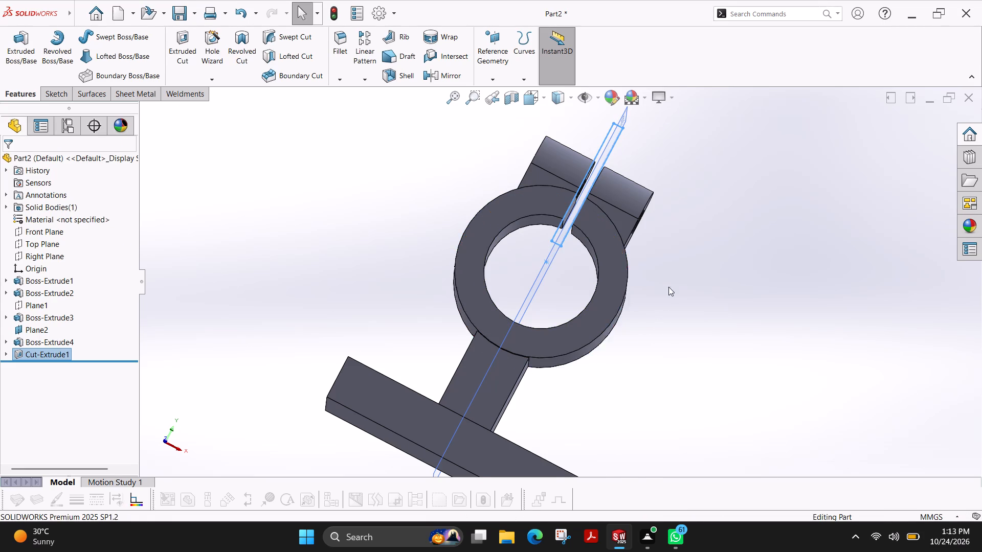
ctrl+shift+middle_drag(668, 287, 632, 340)
key(Escape)
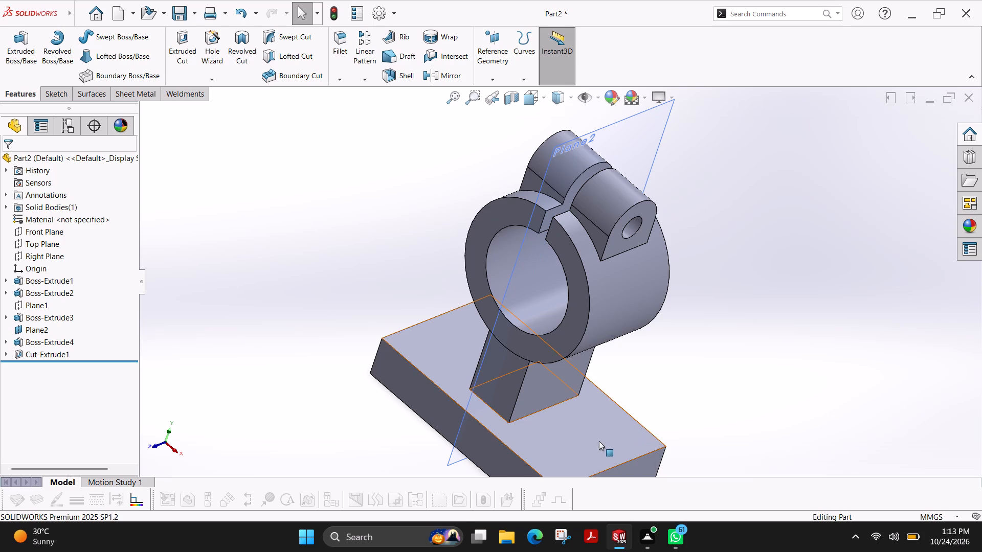
click(599, 441)
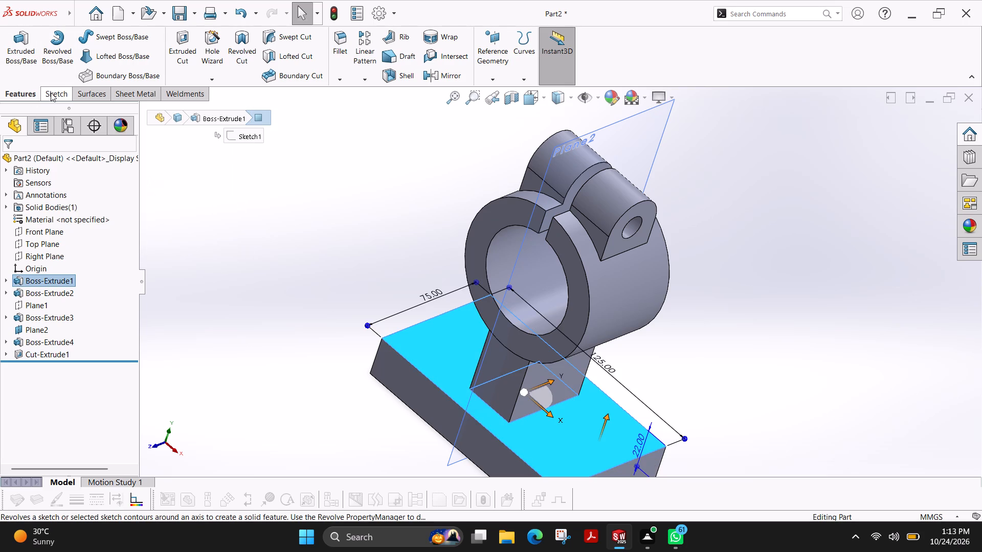
click(51, 93)
click(15, 53)
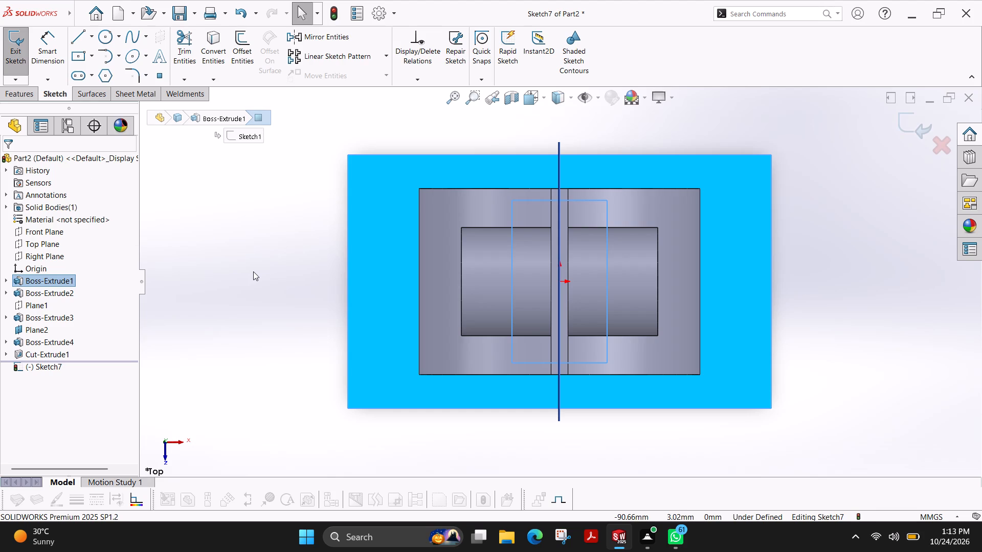
key(Escape)
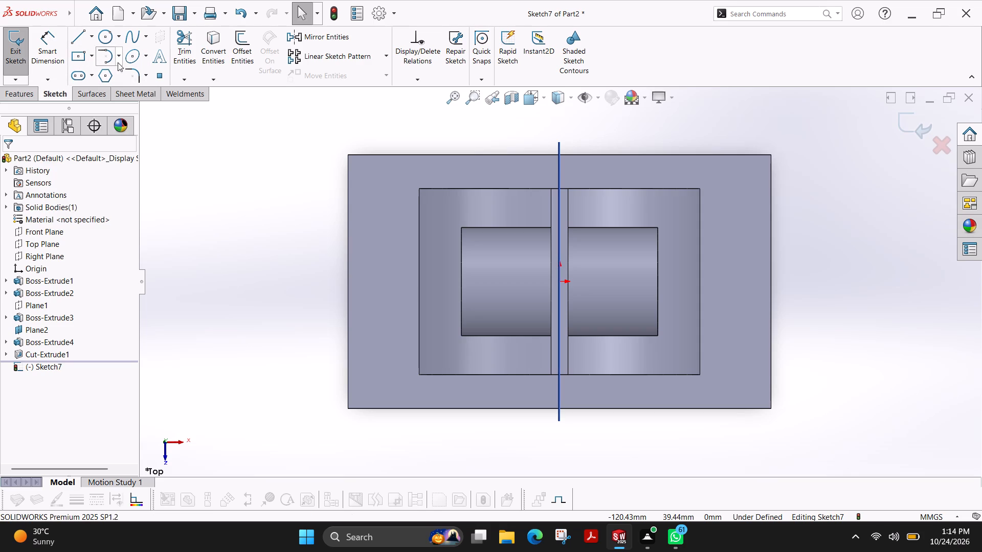
Sketch a straight slot about 25 mm between centres and 8 mm wide near the base's left end, parallel to its short edge.
click(75, 76)
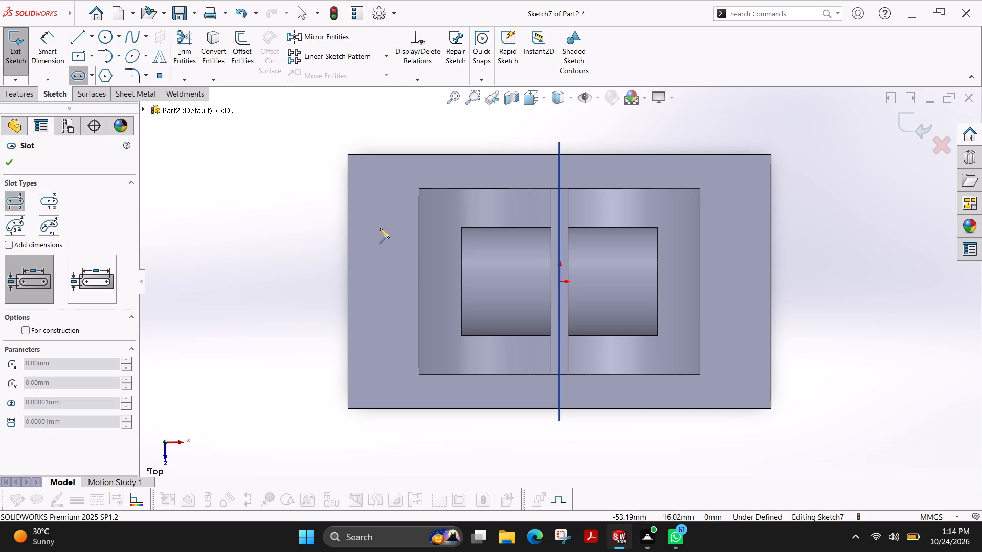
click(376, 227)
click(377, 313)
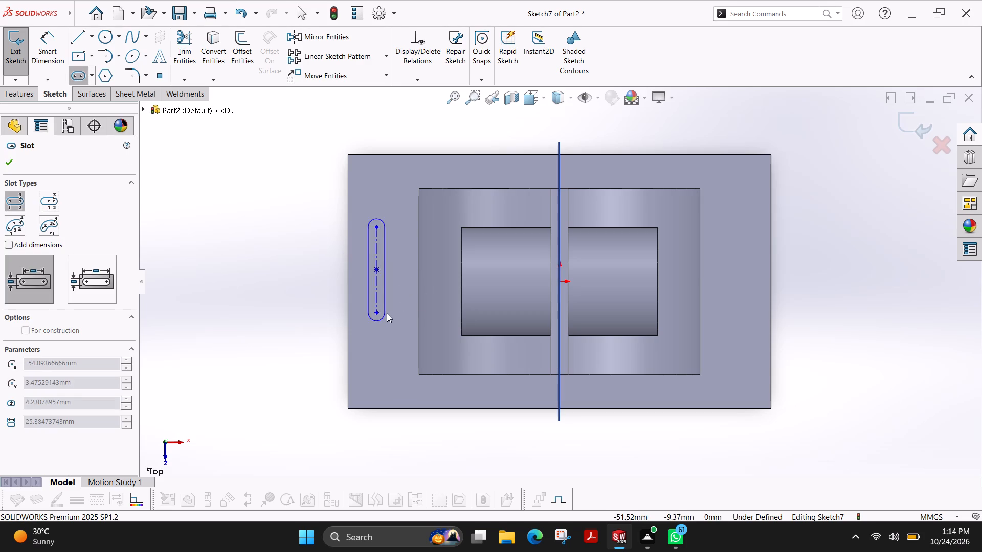
click(390, 314)
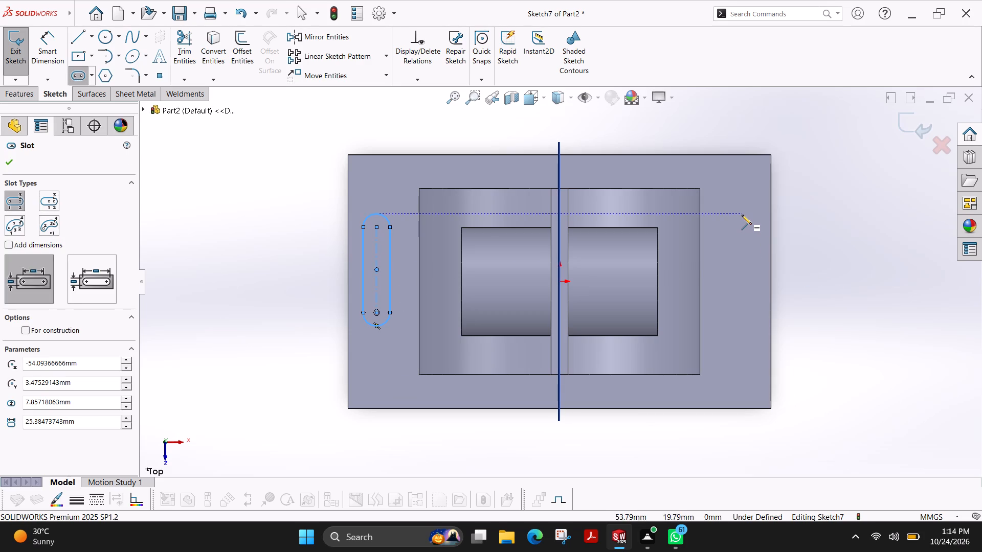
Sketch a matching straight slot about 25 mm between centres and 8 mm wide near the base's right end, aligned with the first.
click(739, 227)
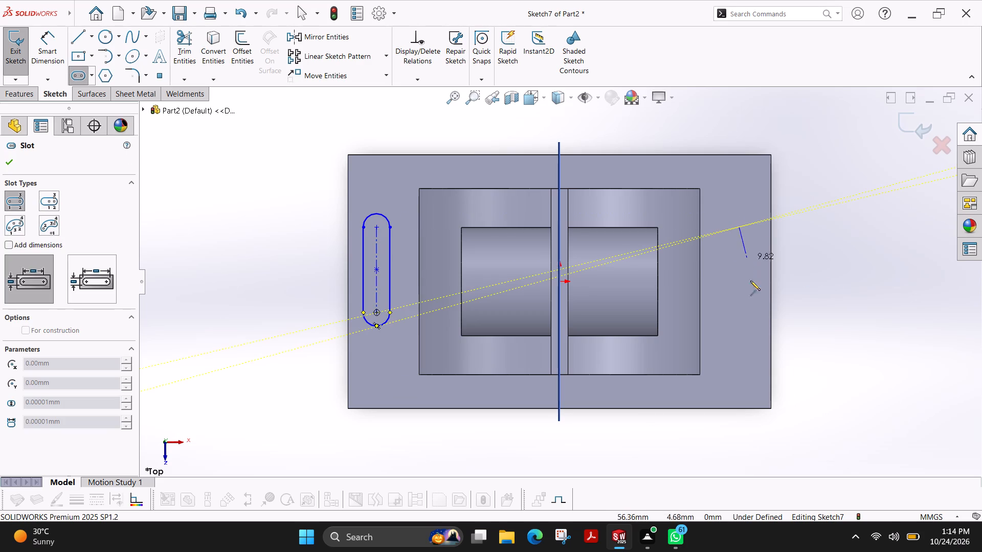
click(739, 313)
click(752, 312)
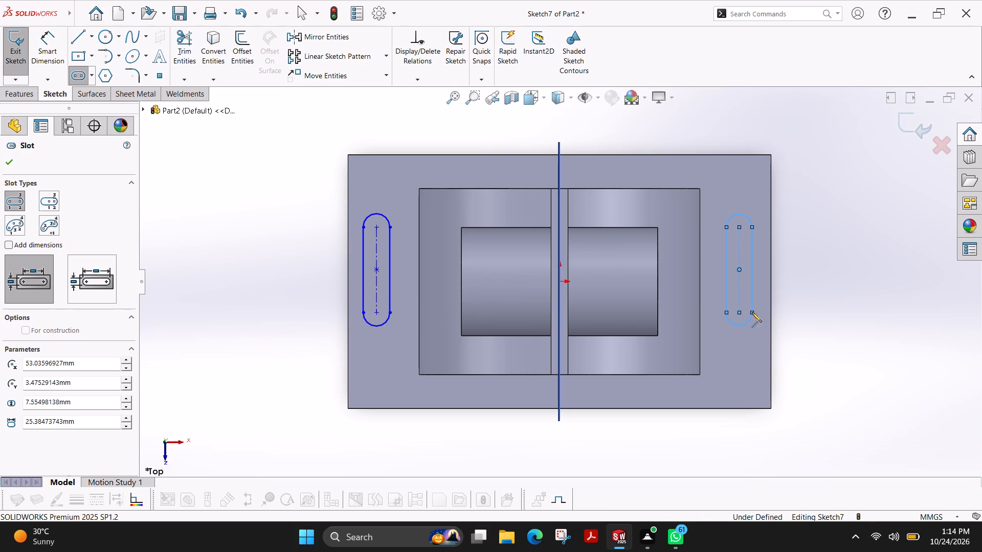
click(14, 167)
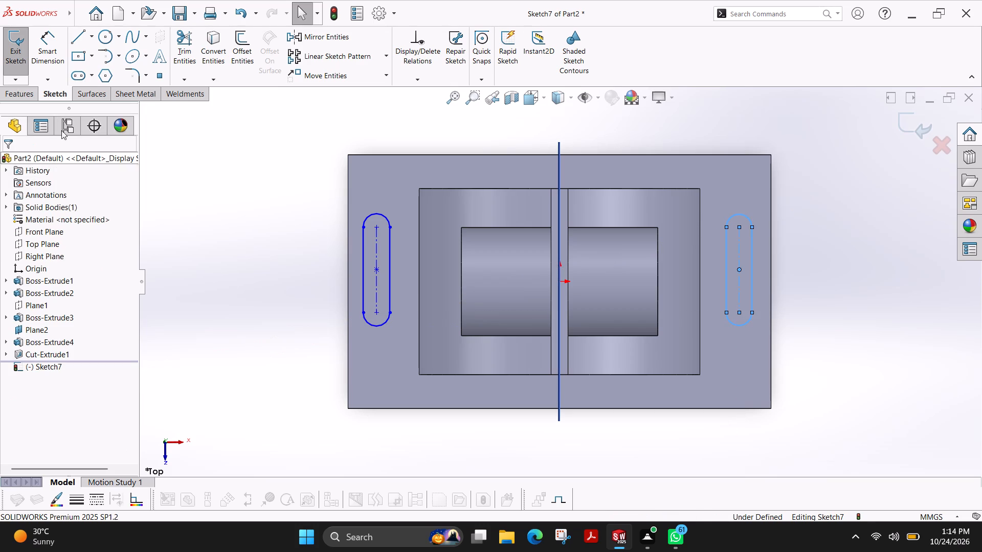
Dimension the distance between arc centres of both base slots as 17 mm, left slot first.
click(45, 45)
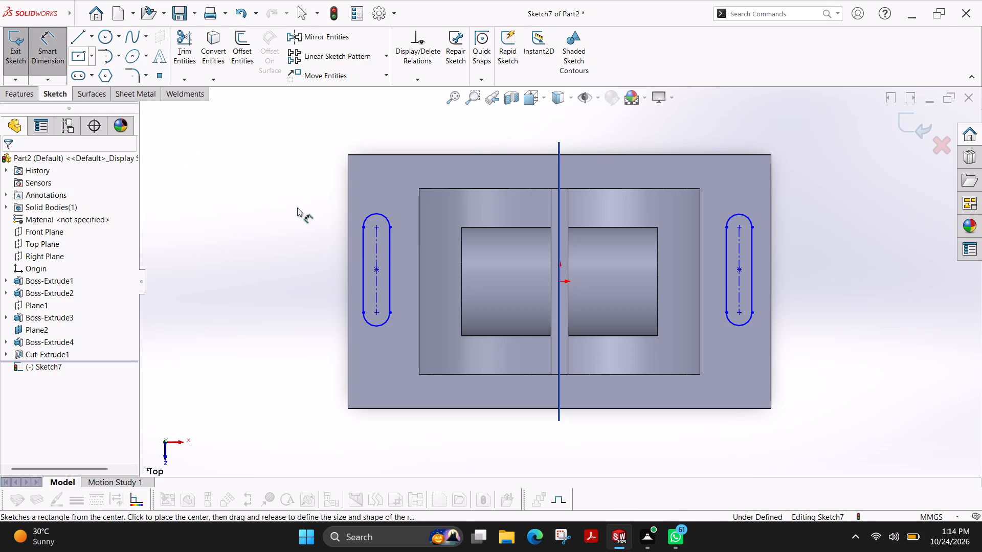
click(375, 228)
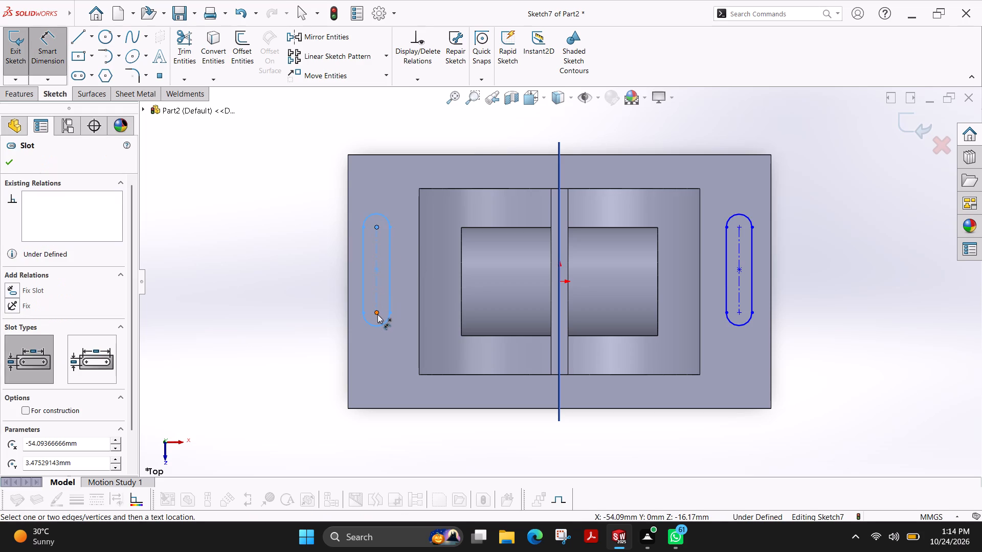
click(377, 314)
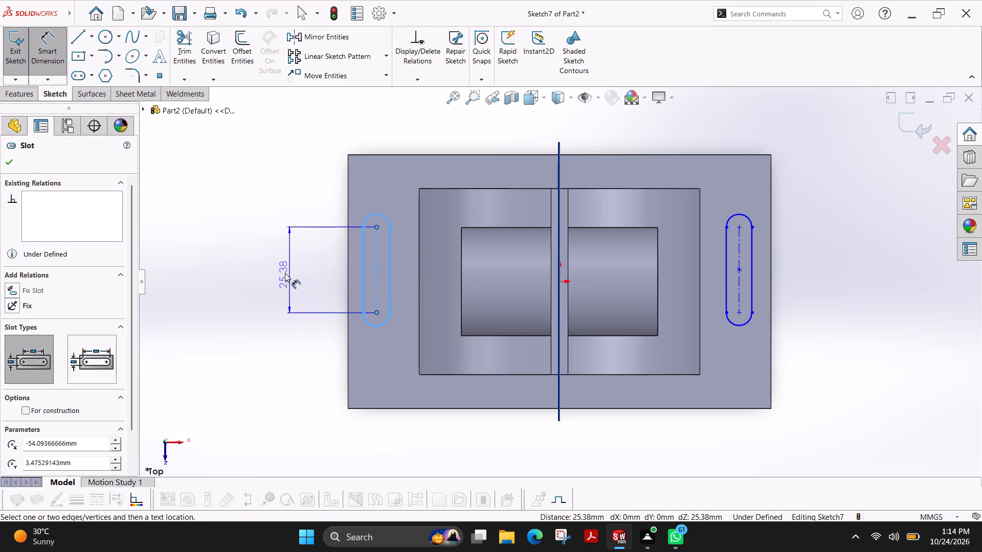
click(285, 273)
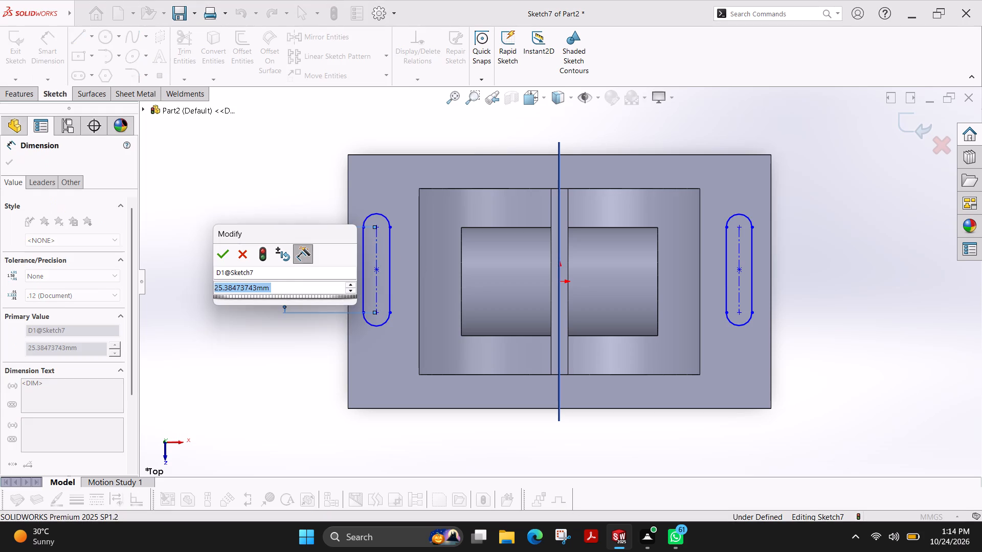
text(17)
key(Return)
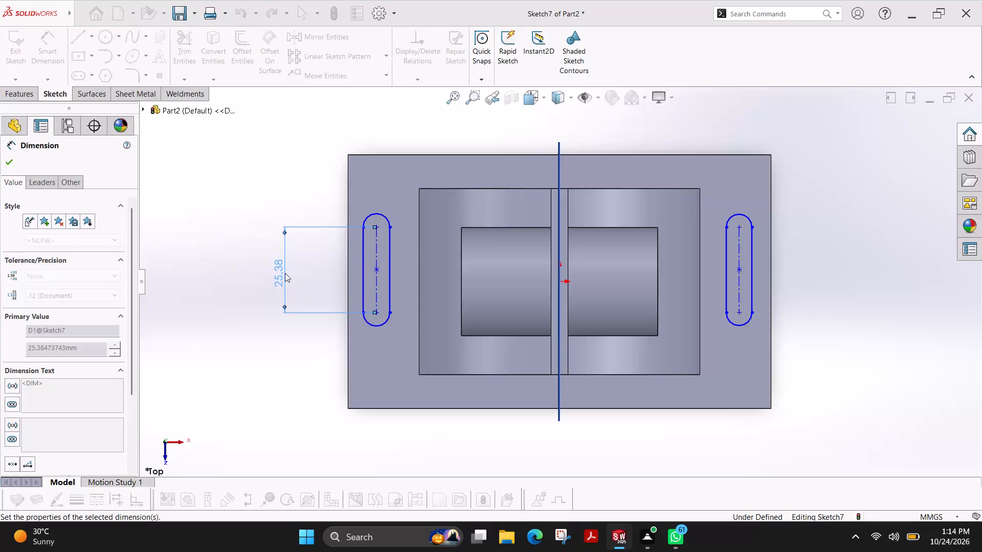
click(741, 312)
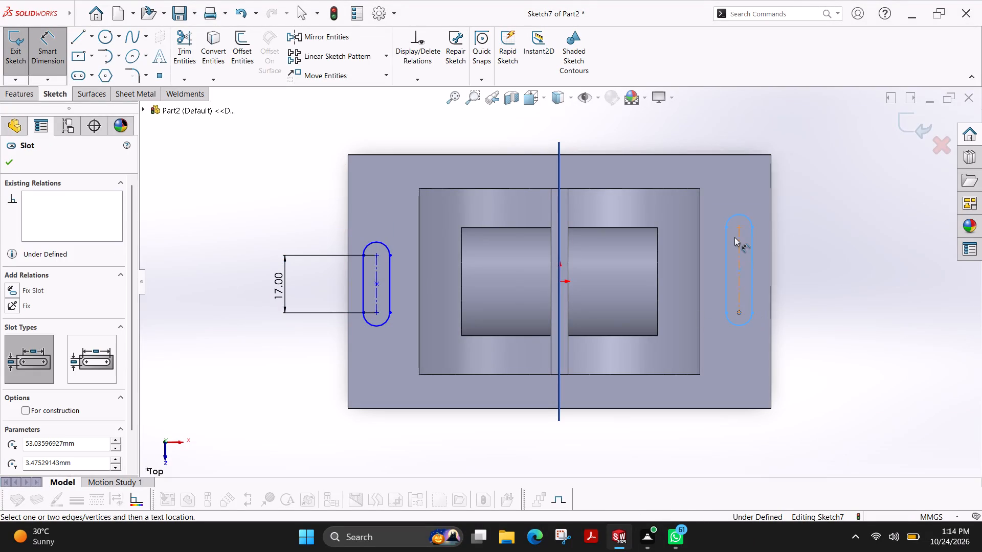
click(739, 225)
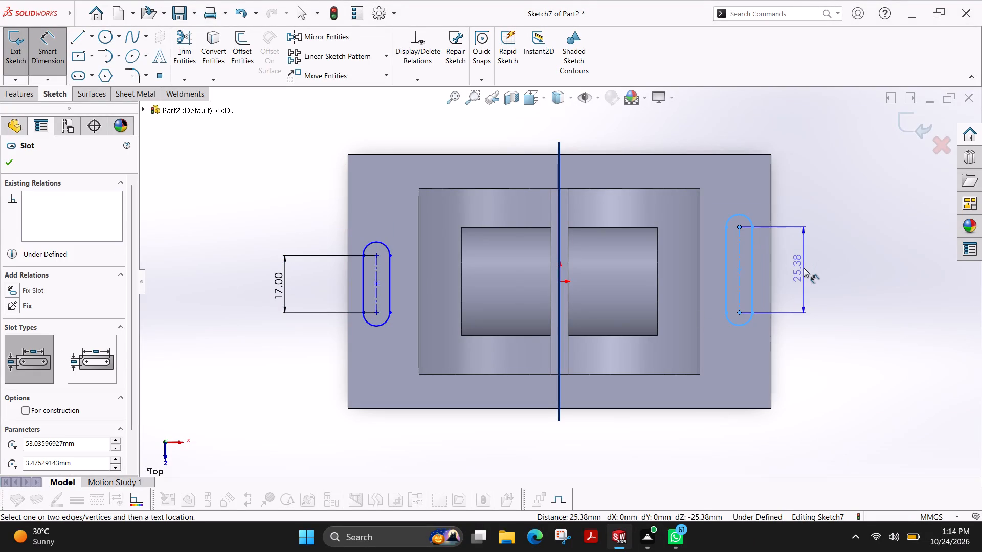
click(805, 269)
text(17)
key(Return)
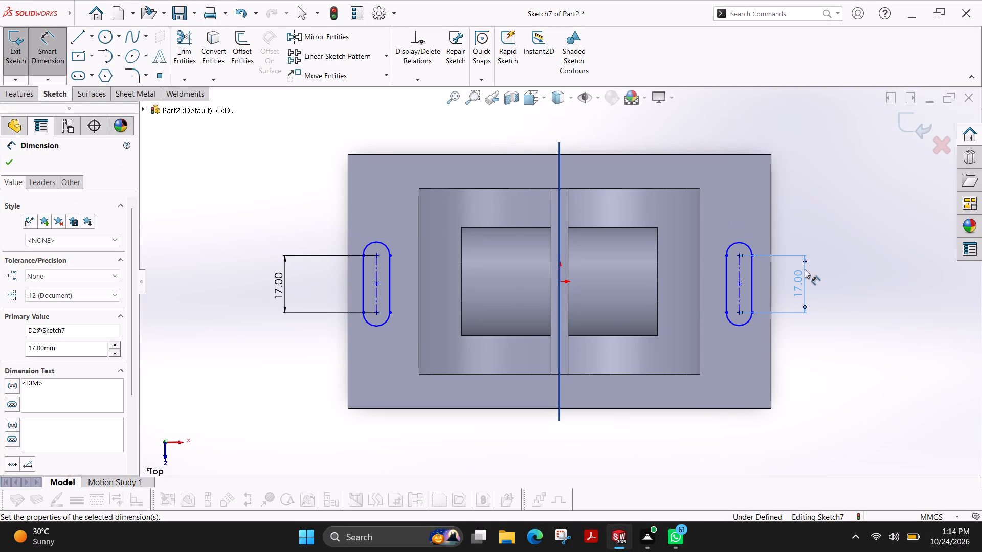
Dimension the width of both base slots as 11 mm between their straight sides, left slot first.
click(363, 284)
click(389, 289)
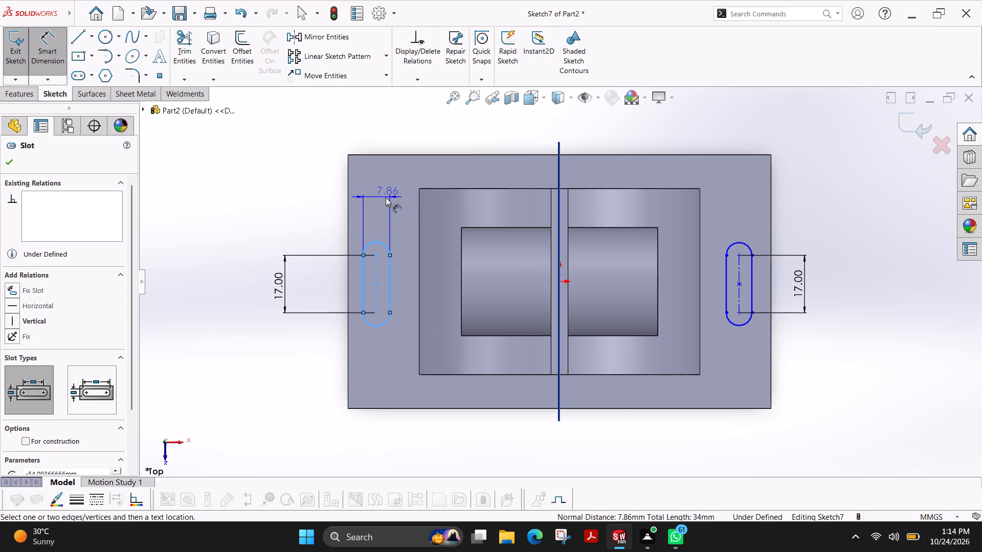
click(379, 191)
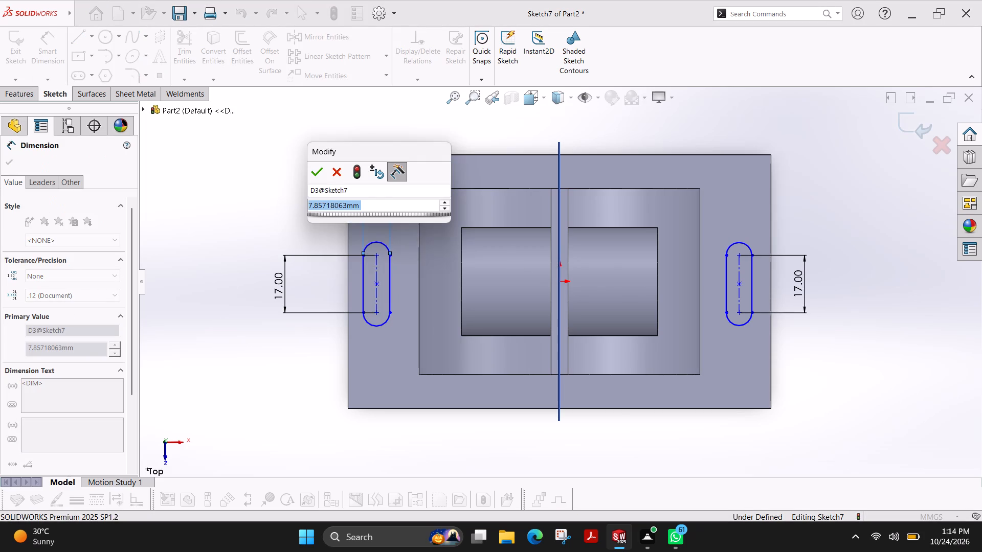
text(11)
key(Return)
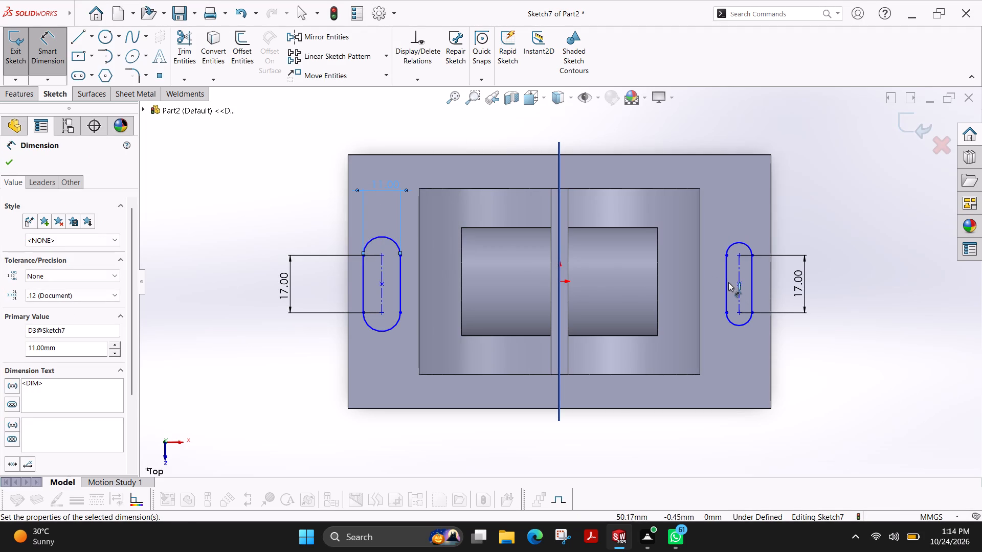
click(728, 280)
click(753, 282)
click(743, 188)
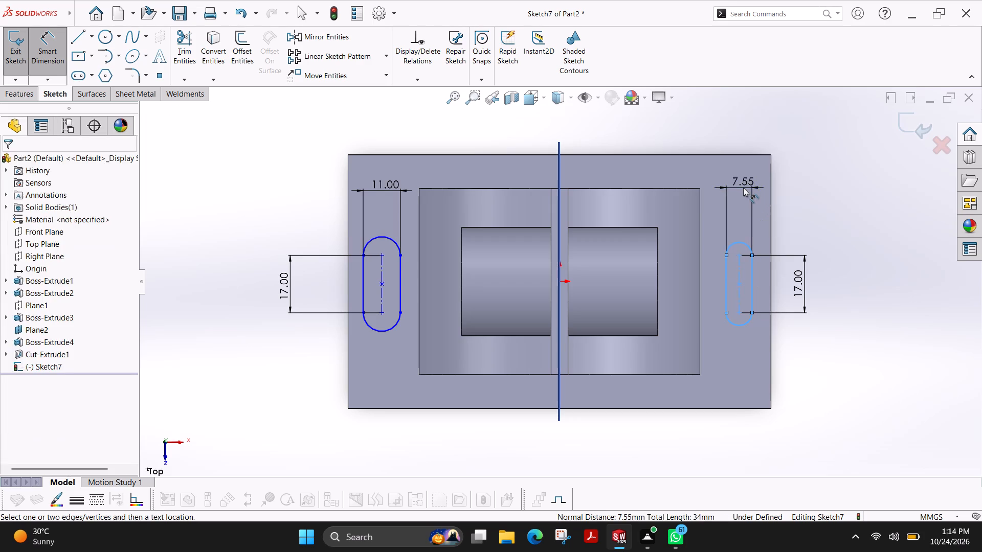
text(11)
key(Return)
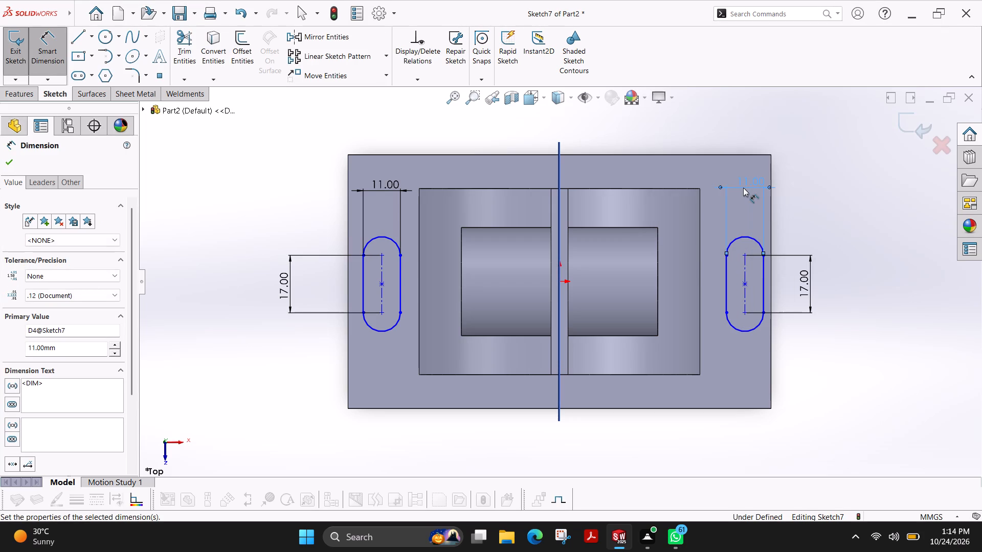
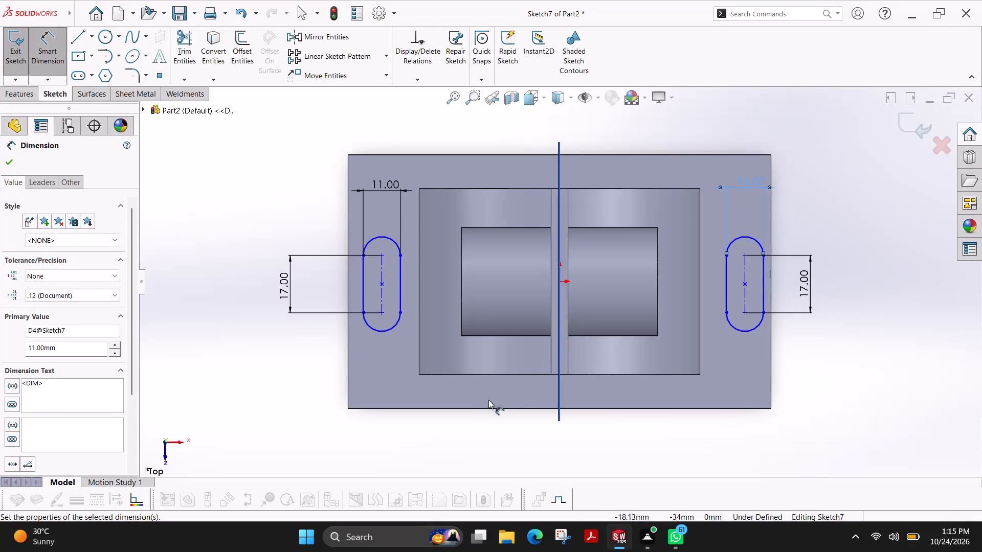
Undo the slot dimensions and both base slots, and leave the emptied sketch.
ctrl+shift+middle_drag(467, 392, 485, 255)
scroll(481, 254, up, 2)
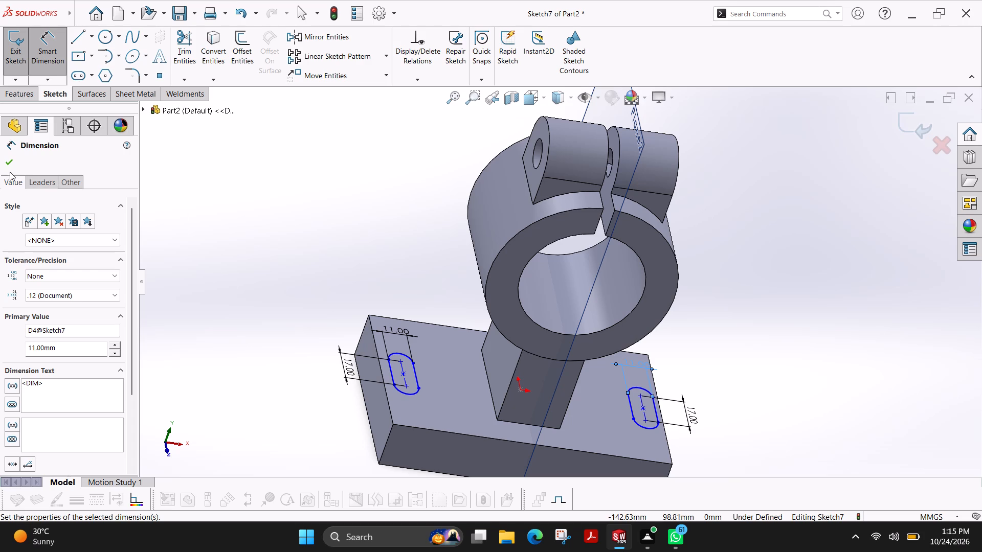
click(6, 158)
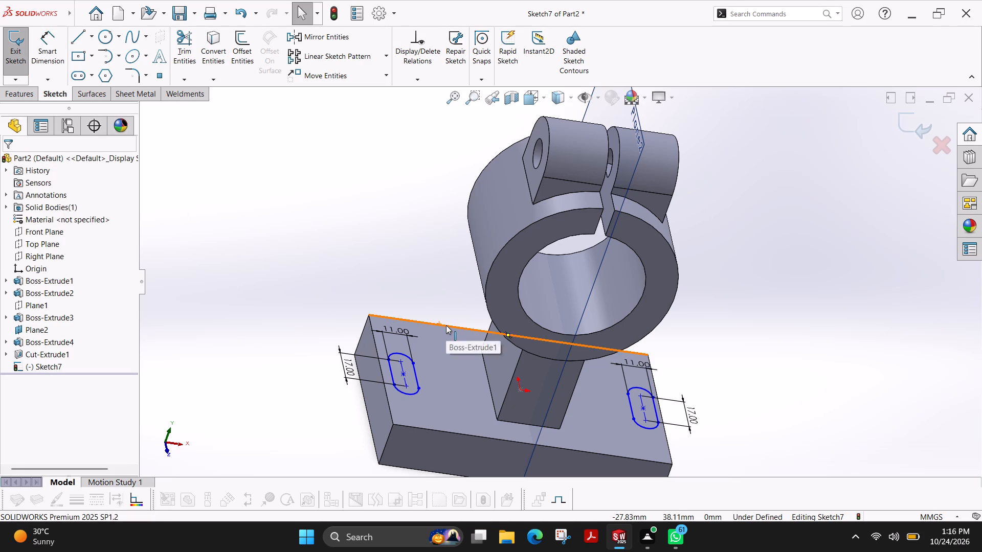
key(ctrl+z)
key(ctrl+z)
key(ctrl+z)
key(ctrl+z)
key(ctrl+z)
key(ctrl+z)
key(ctrl+z)
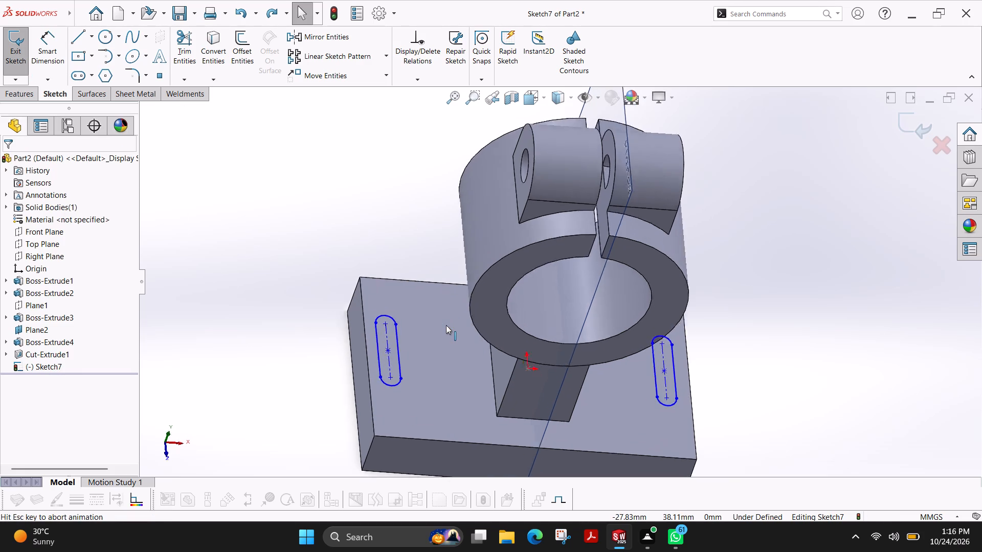
key(ctrl+z)
key(ctrl+z)
key(ctrl+z)
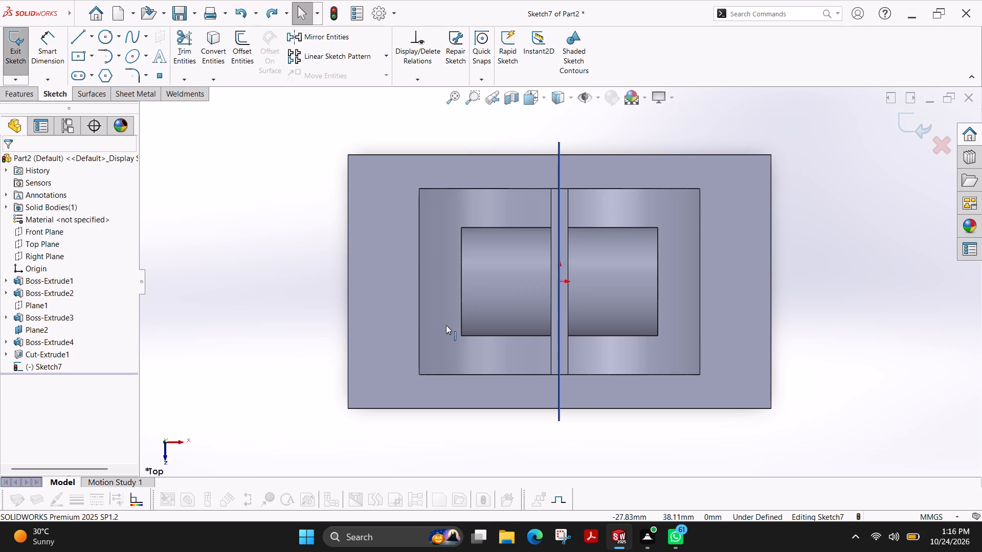
ctrl+shift+middle_drag(320, 344, 333, 237)
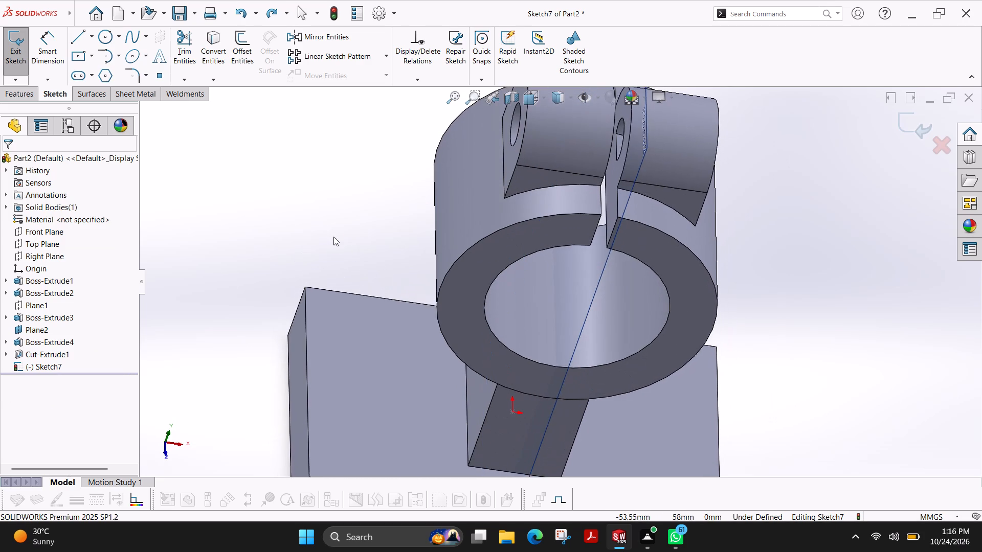
scroll(333, 237, up, 2)
key(Escape)
click(413, 368)
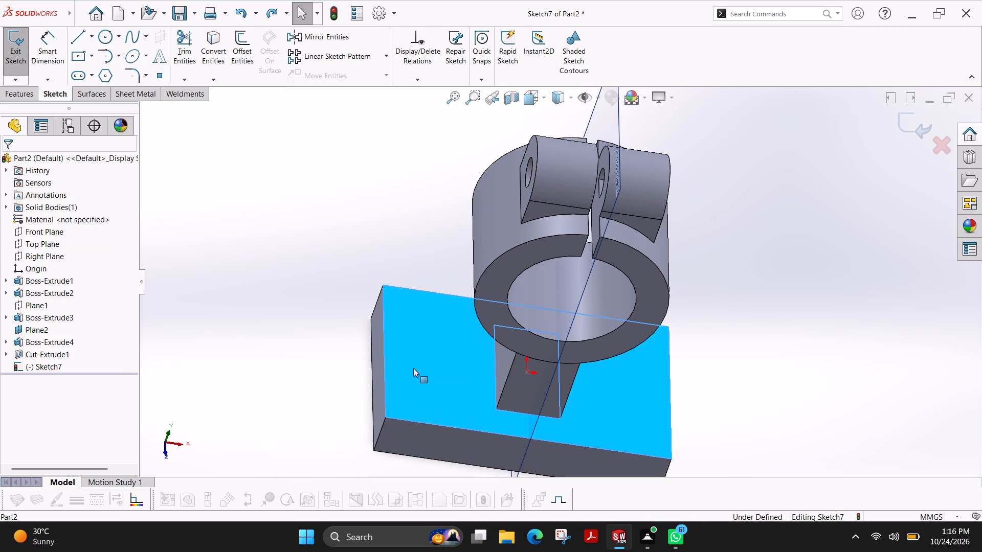
right_click(413, 368)
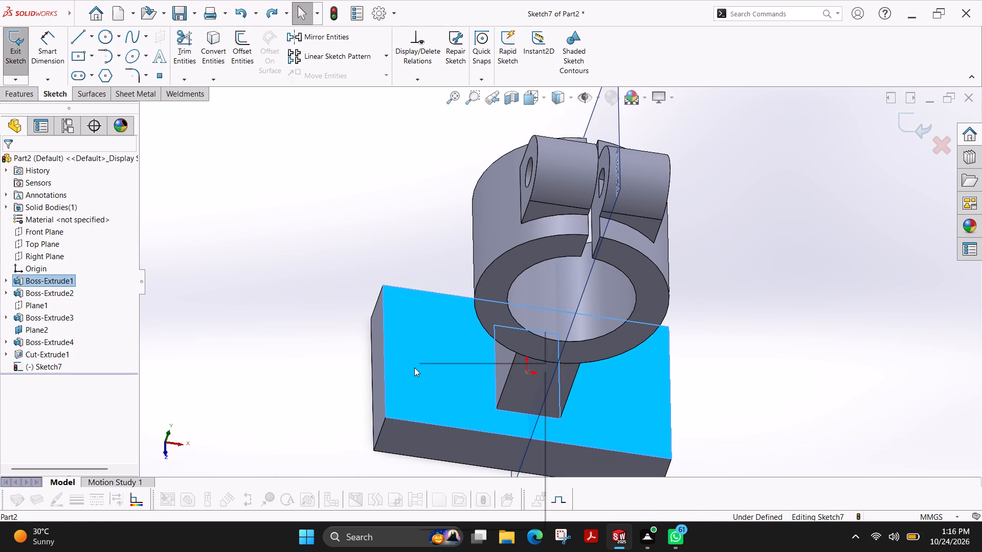
click(319, 364)
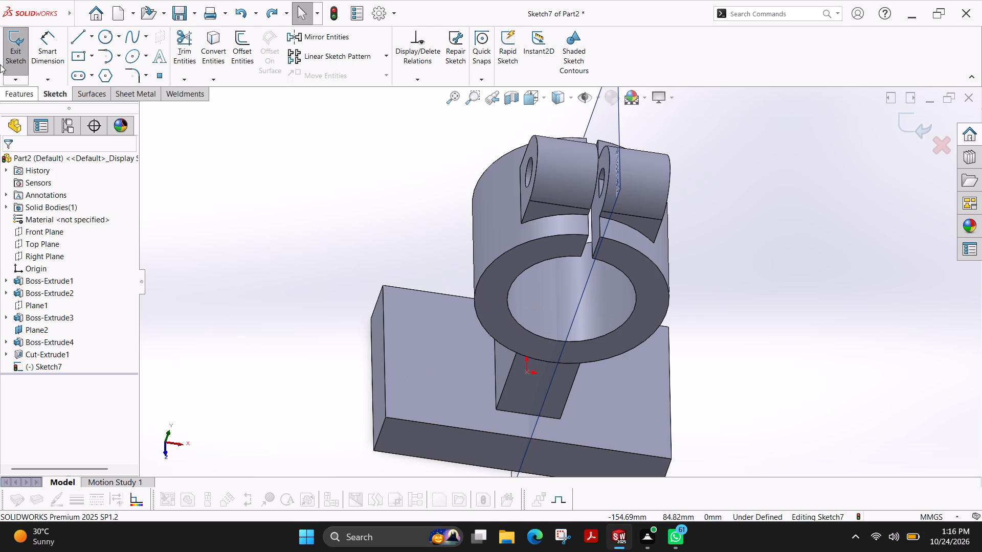
click(8, 59)
Edit the base's rectangle sketch, setting its X-direction length to 75 mm and its Z-direction length to 125 mm, and rebuild.
click(420, 371)
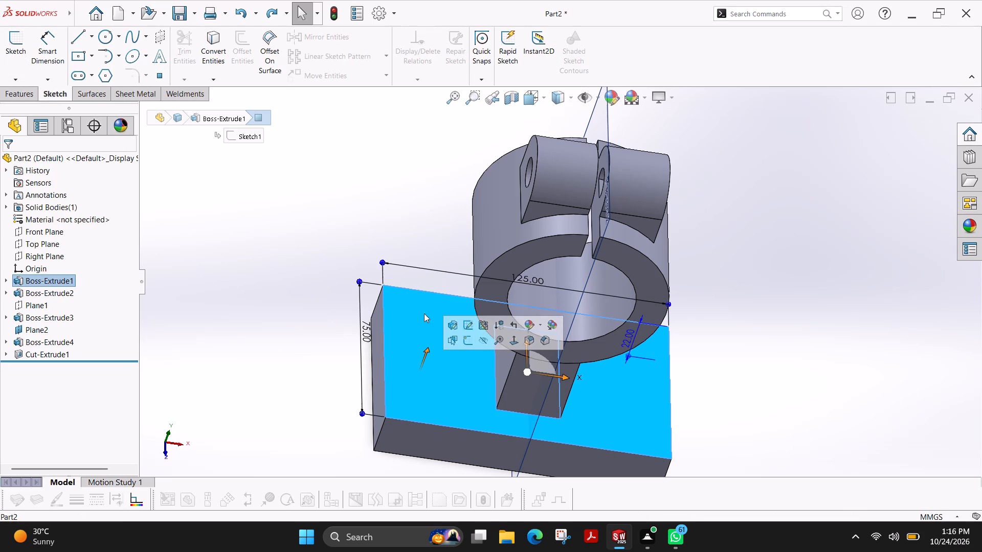
click(471, 323)
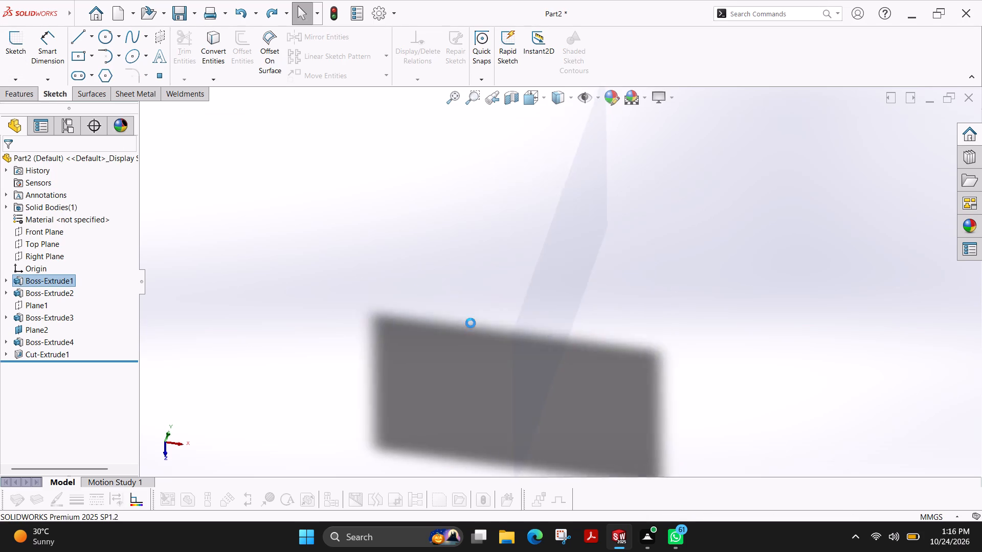
scroll(684, 269, up, 2)
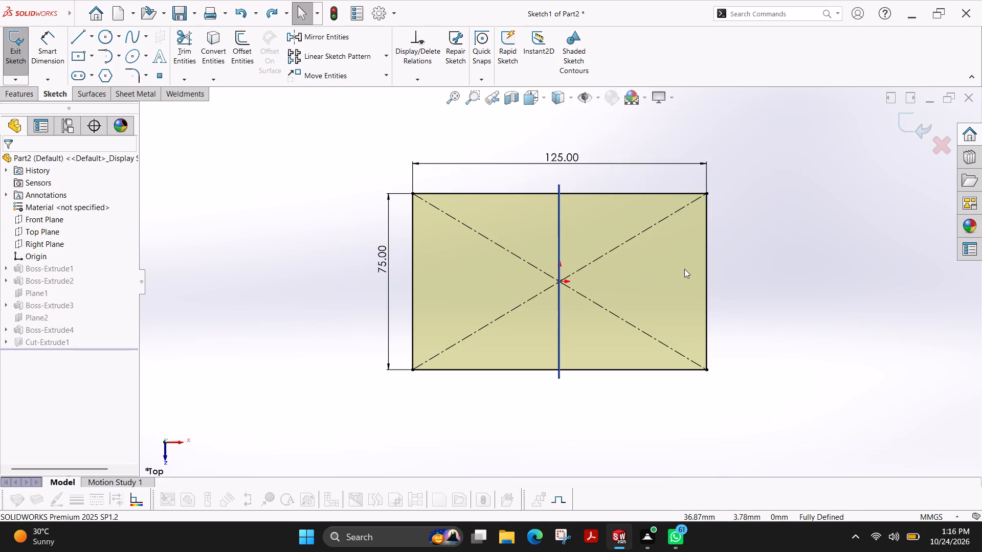
double_click(565, 156)
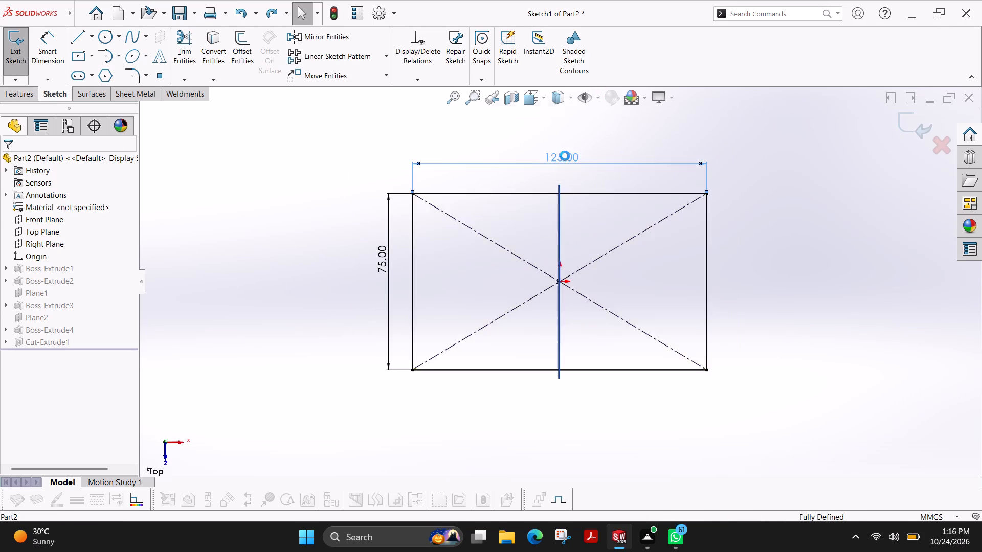
text(75)
key(Return)
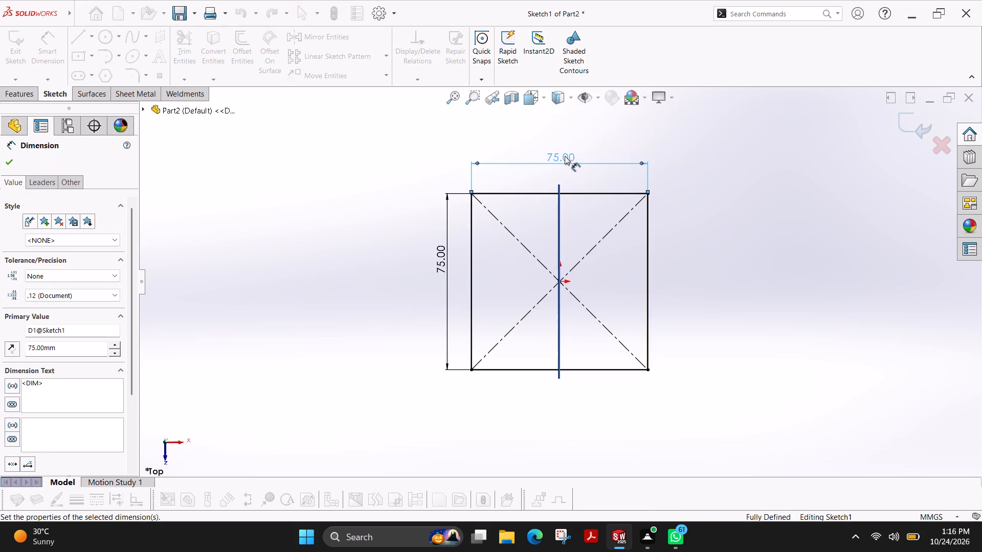
double_click(442, 266)
text(125)
key(Return)
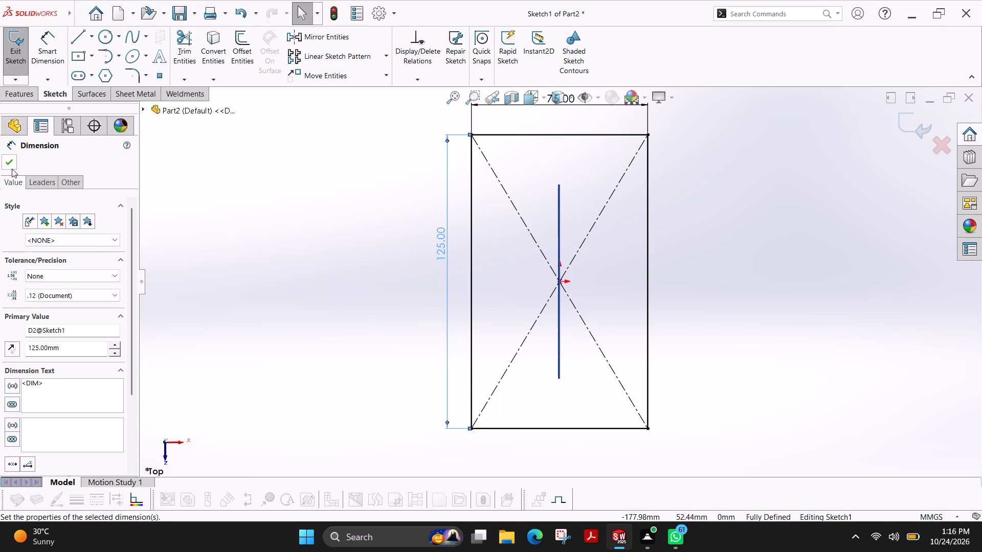
click(12, 169)
click(15, 63)
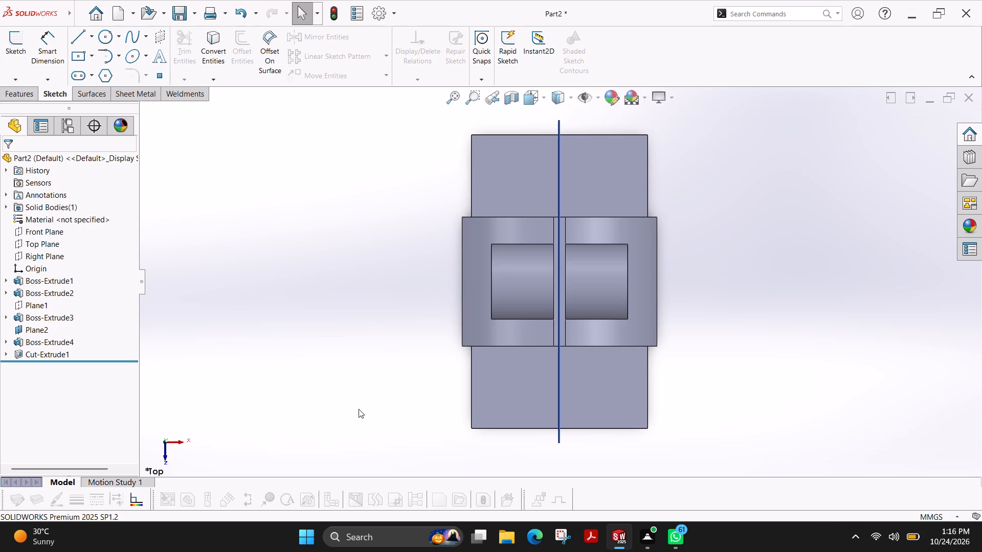
On the base's top face, sketch a straight slot about 30 mm between centres and 11 mm wide near the front end, parallel to the short edge.
ctrl+shift+middle_drag(359, 408, 357, 300)
scroll(357, 300, up, 3)
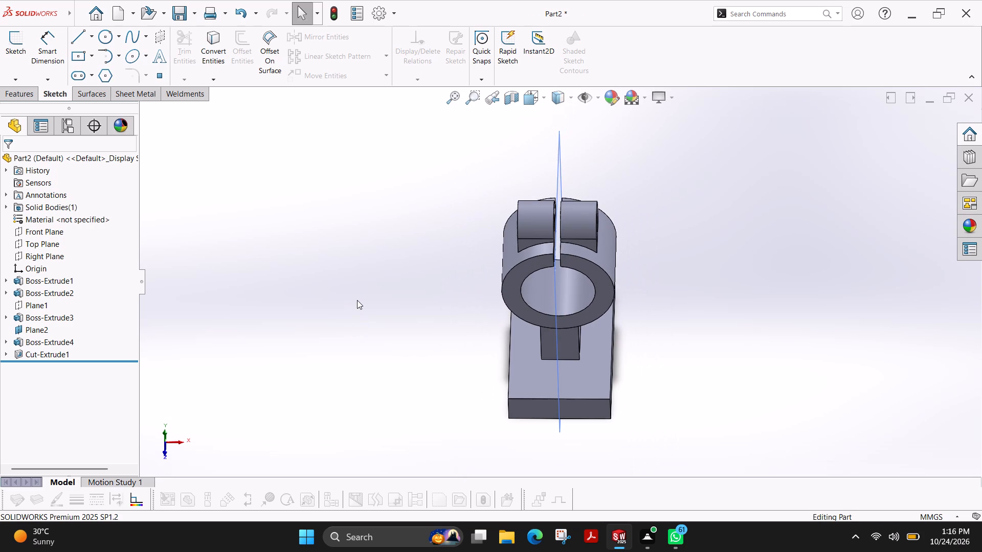
click(590, 379)
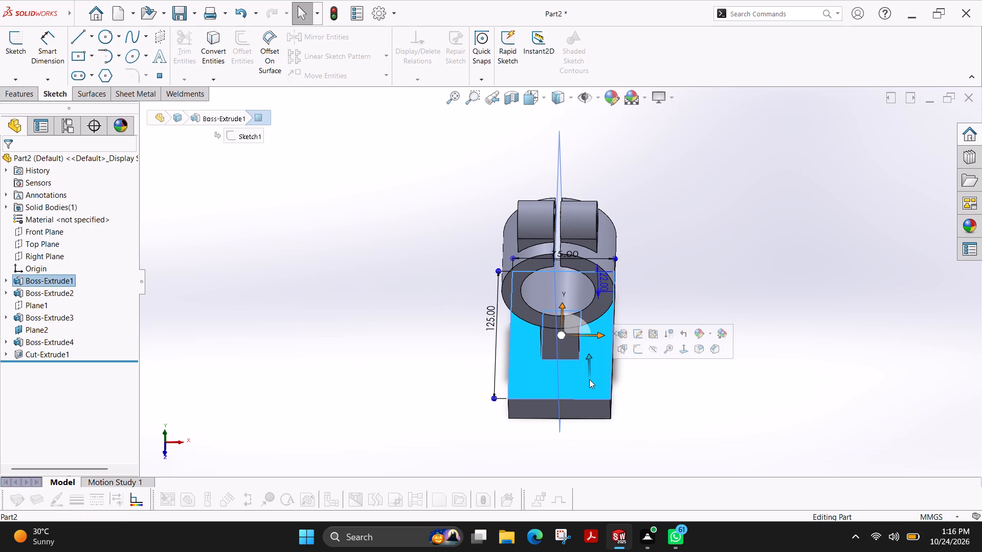
click(17, 45)
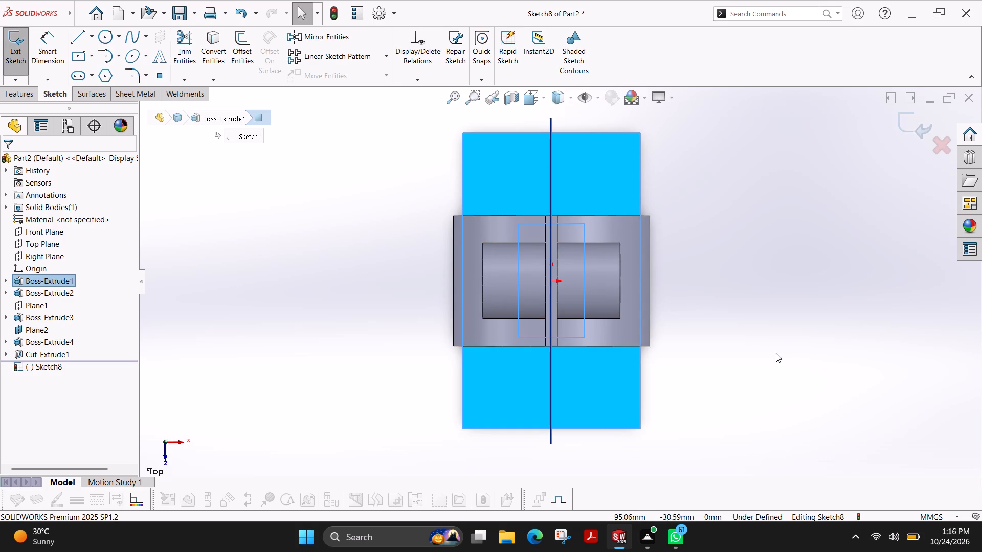
key(Escape)
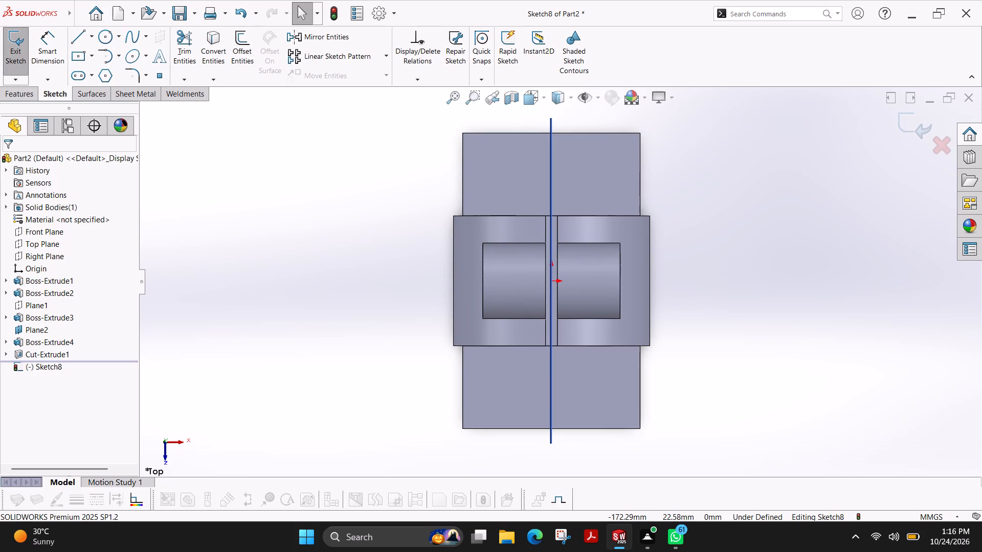
click(79, 80)
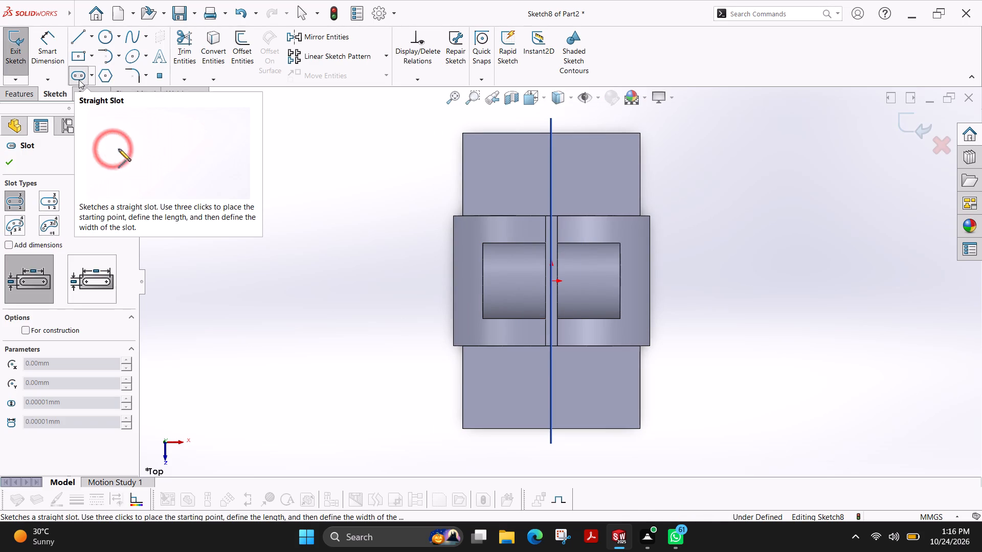
click(518, 391)
click(590, 390)
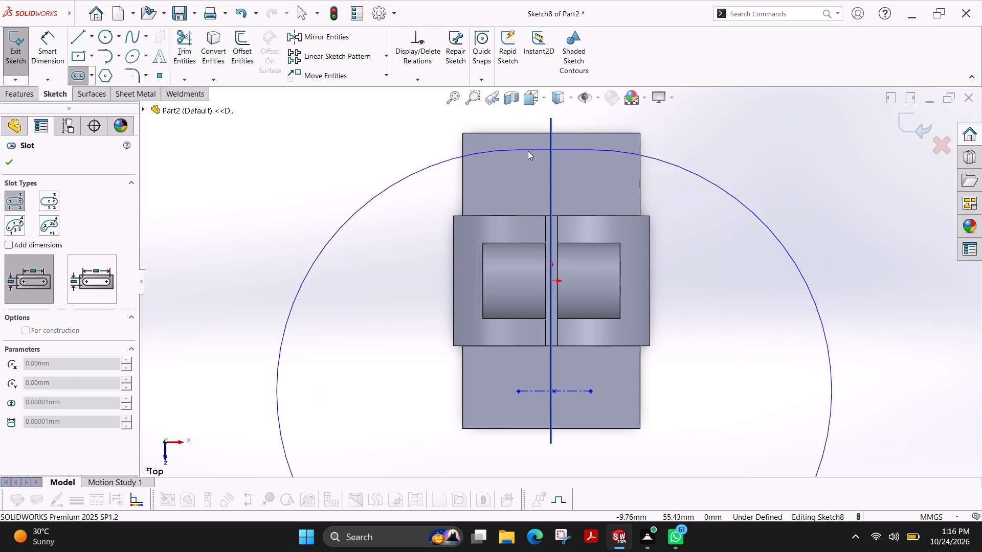
click(572, 378)
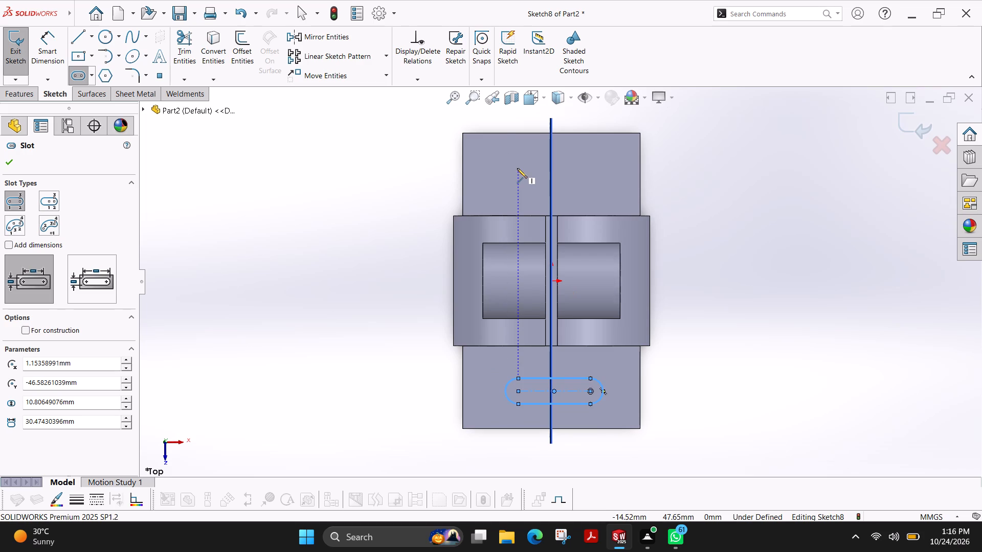
Sketch a second straight slot about 30 mm between centres and 12 mm wide near the base's rear end, aligned with the first.
click(517, 168)
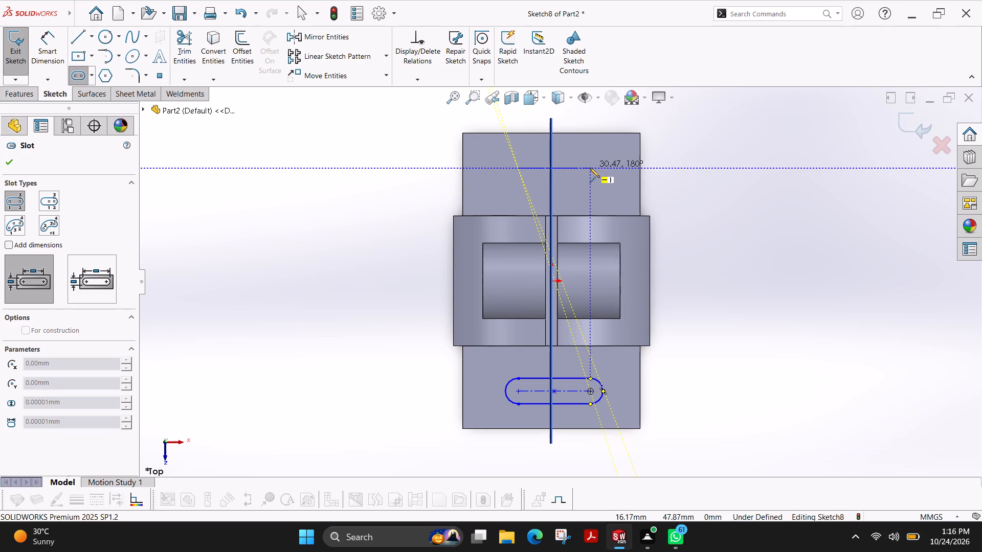
click(590, 168)
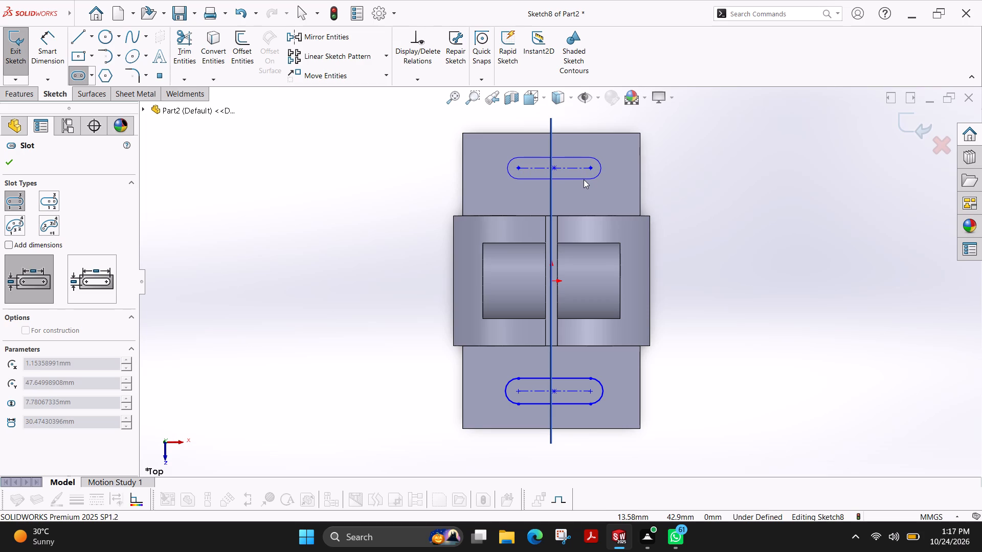
click(584, 182)
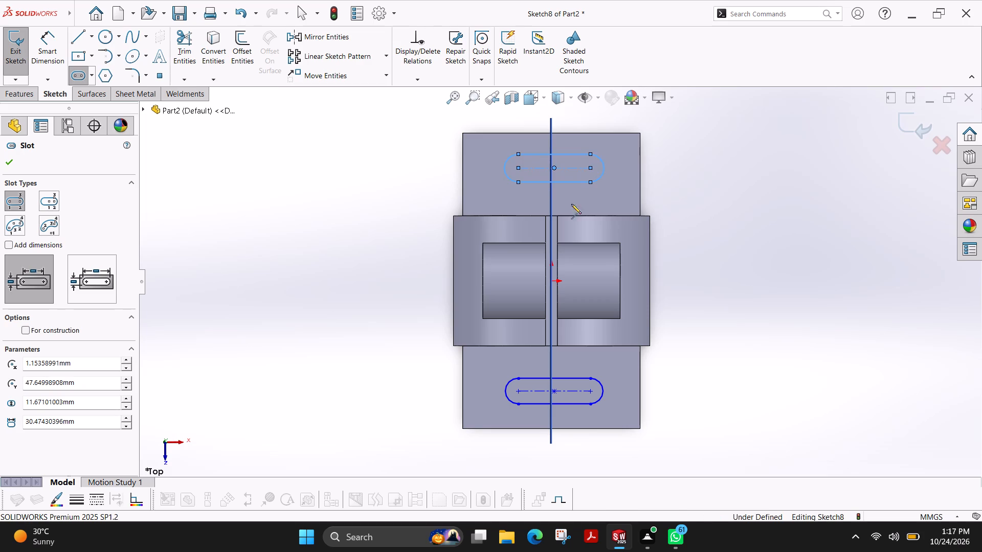
click(11, 168)
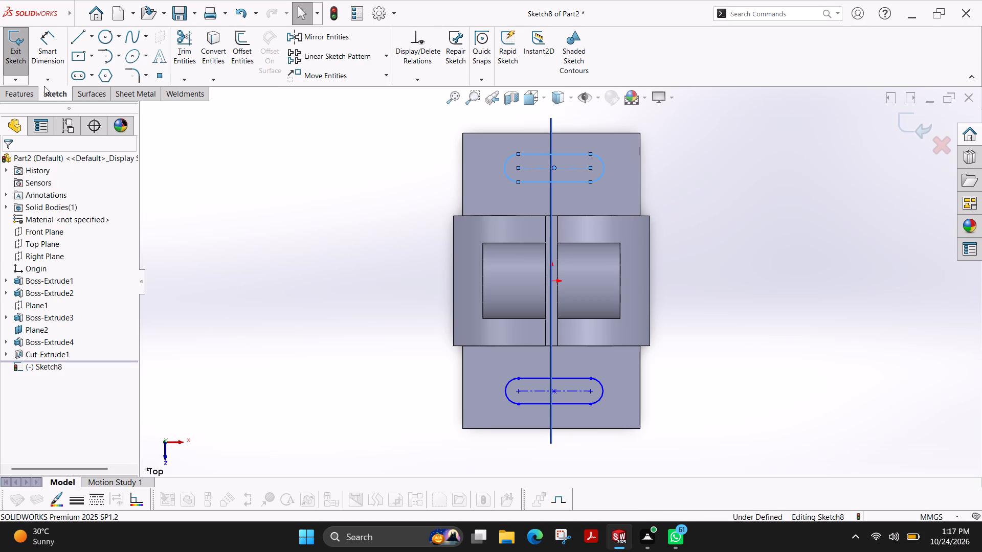
Dimension the distance between the centrelines of the two base slots as 85 mm.
click(47, 44)
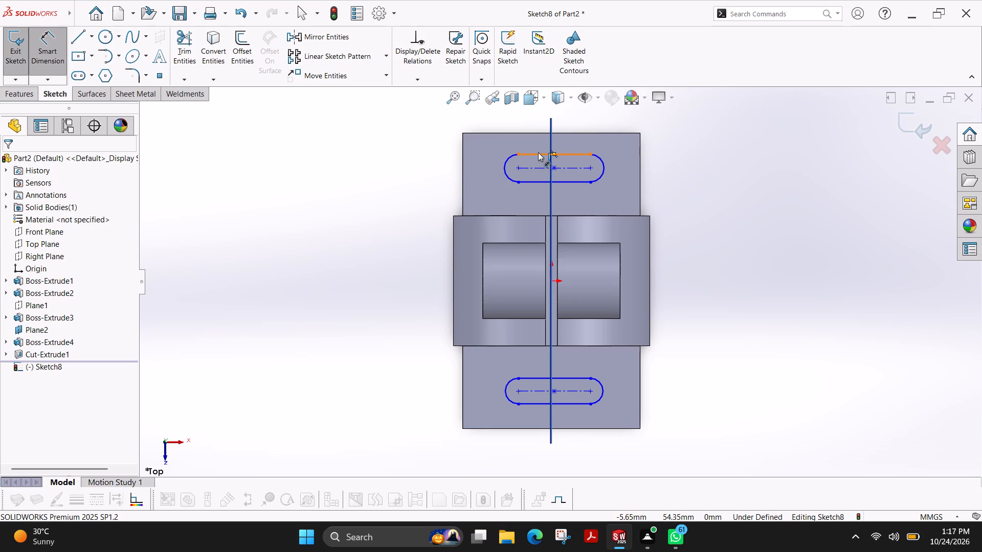
click(534, 171)
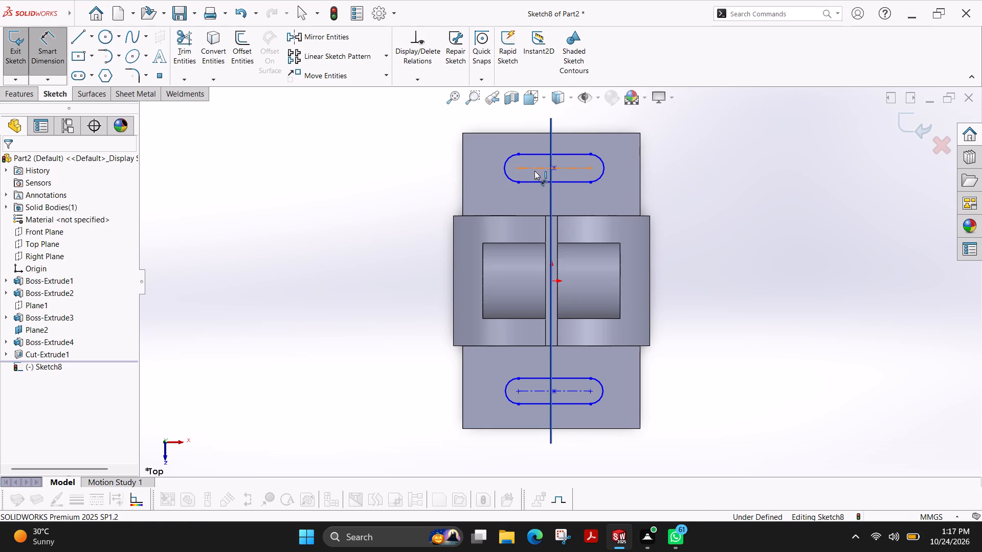
click(535, 389)
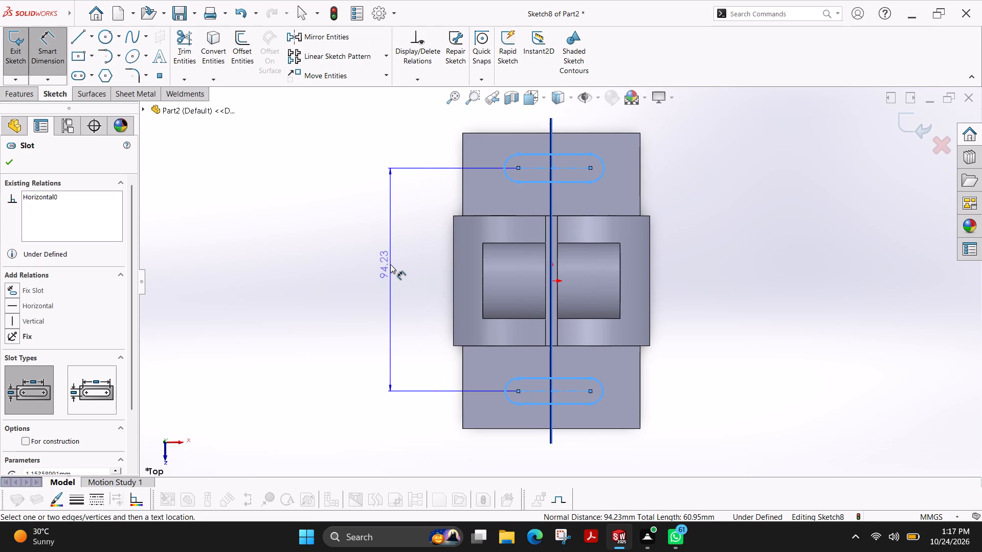
click(390, 264)
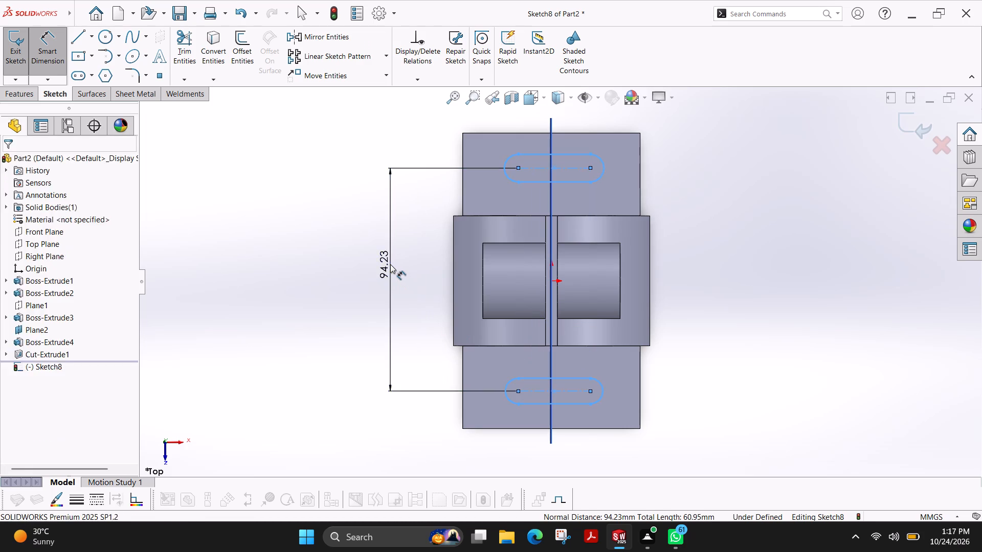
text(85)
key(Return)
key(Return)
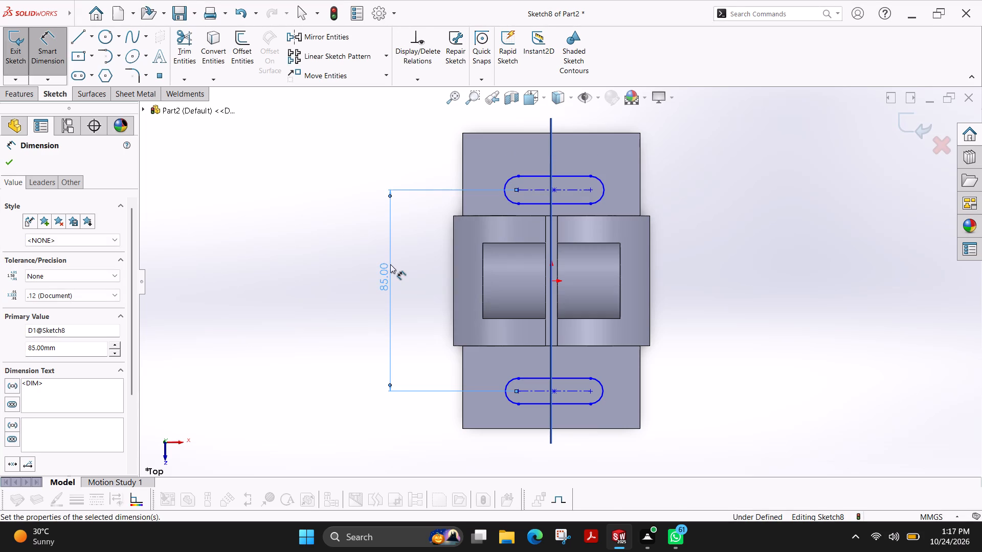
Dimension the distance from the rear slot's centreline to the origin as 42.5 mm.
click(539, 189)
click(550, 280)
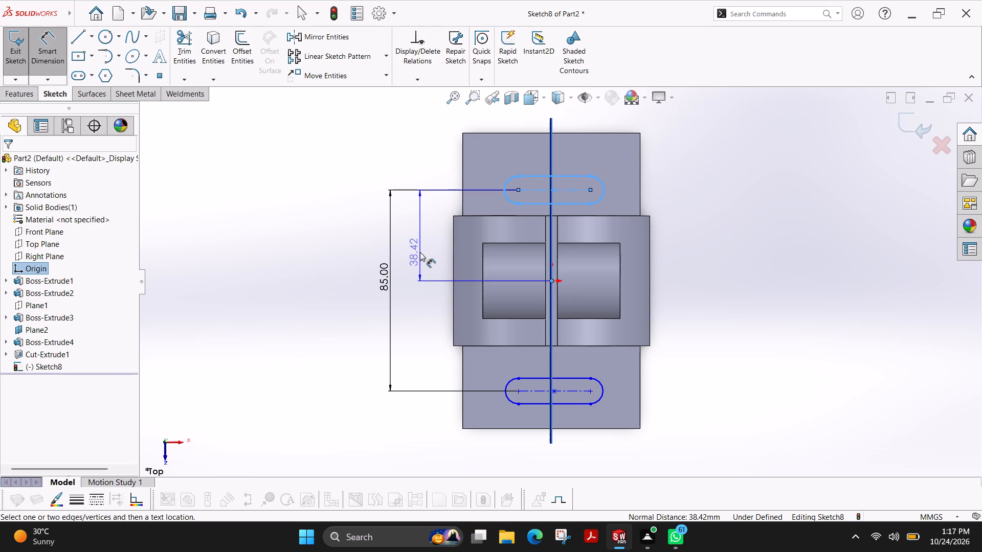
click(420, 252)
text(42.5)
key(Return)
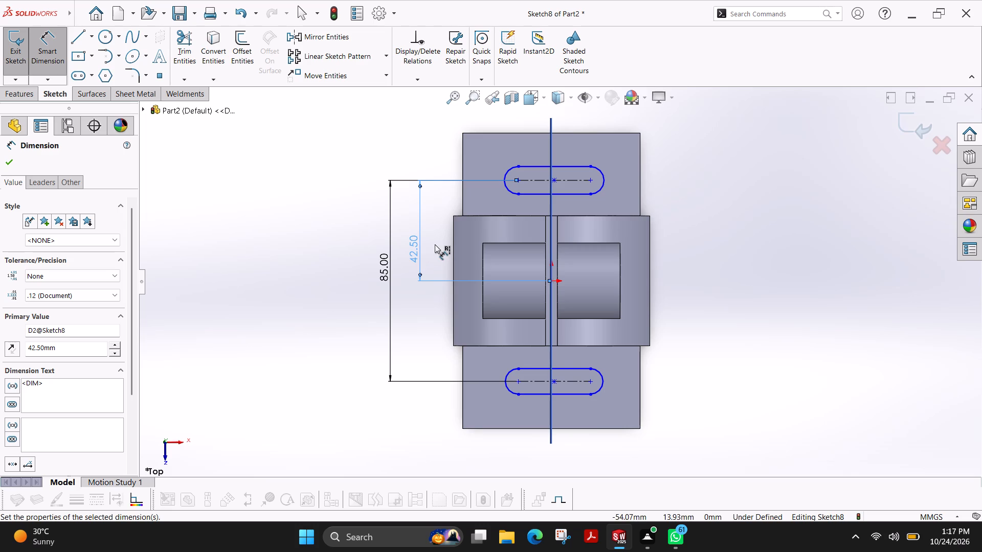
Dimension the rear slot's width as 11 mm between its straight sides.
click(571, 165)
click(575, 192)
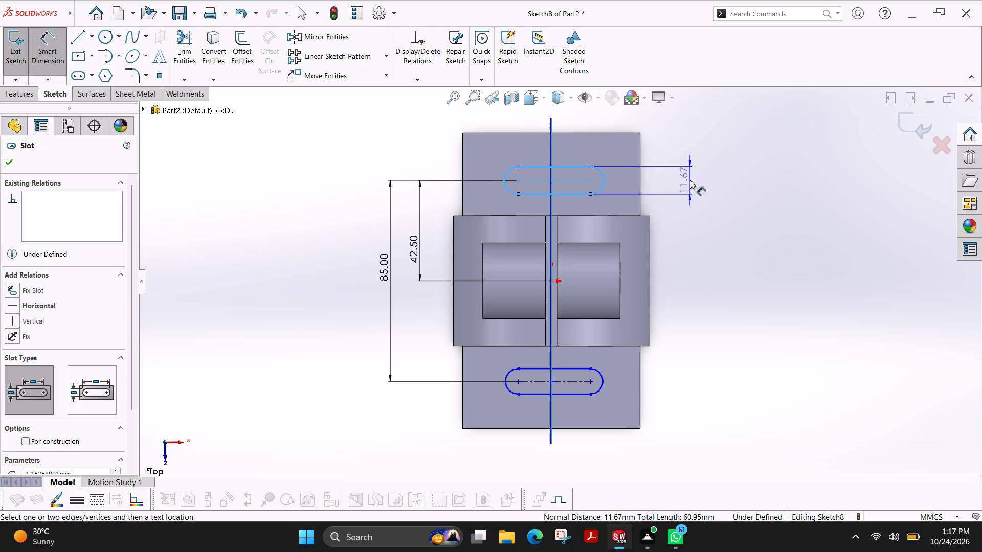
click(690, 180)
text(11)
key(Return)
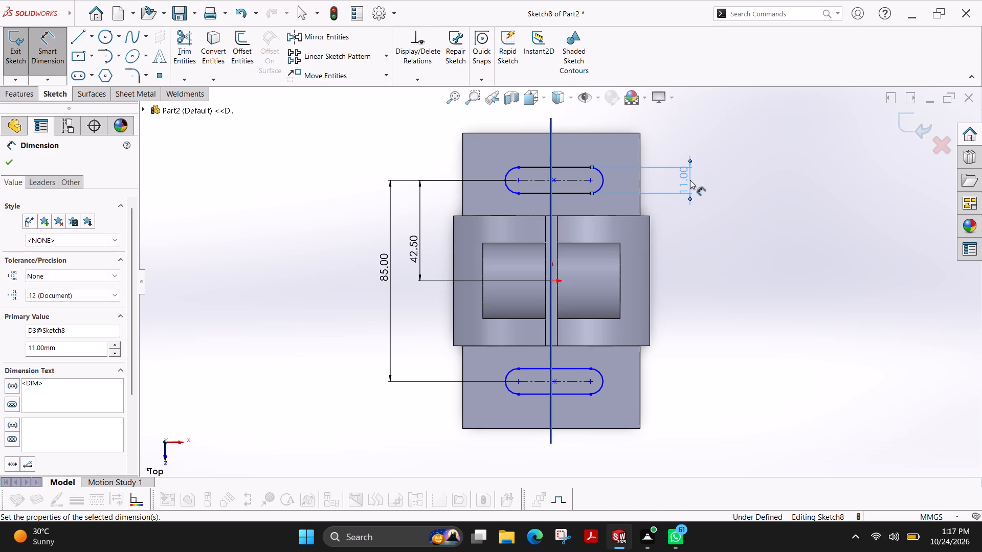
Dimension the front slot's width as 11 mm between its straight sides.
click(571, 367)
click(571, 393)
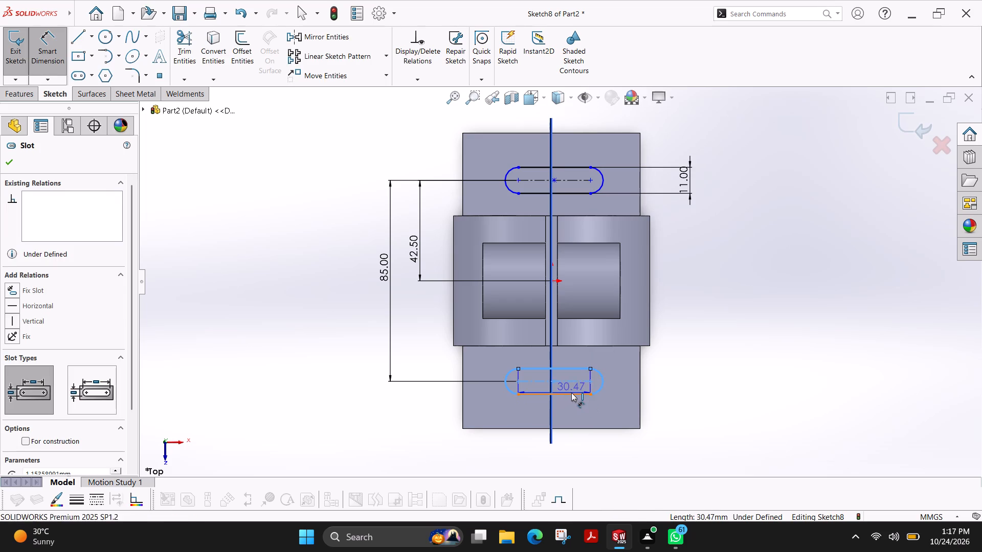
click(684, 380)
text(11)
key(Return)
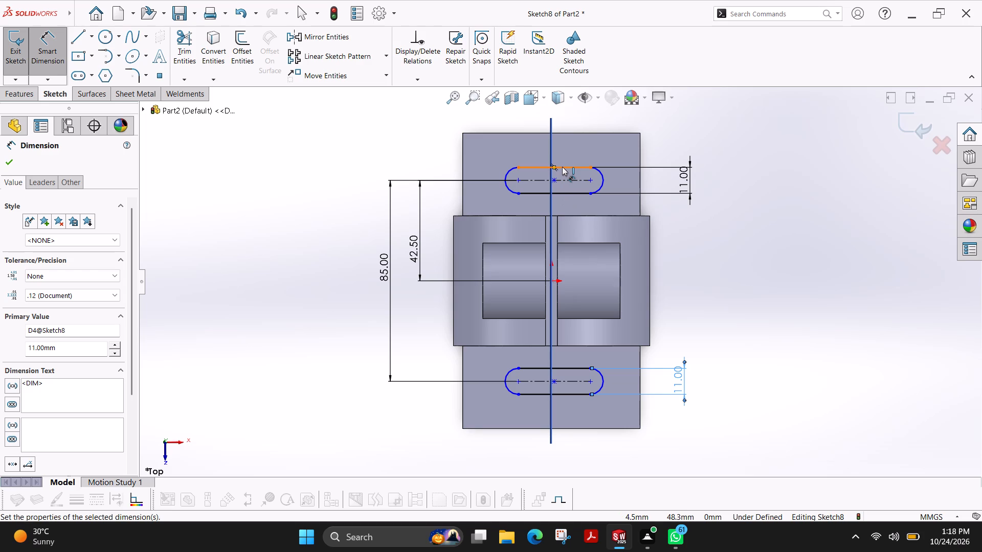
Dimension the distance between the rear slot's two arc centres as 17 mm.
click(519, 179)
click(592, 180)
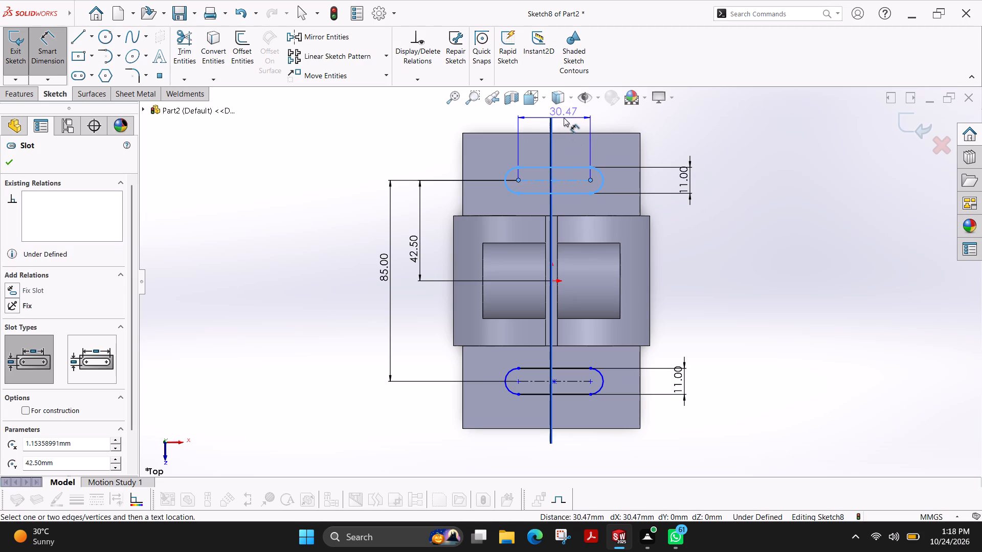
scroll(565, 118, up, 1)
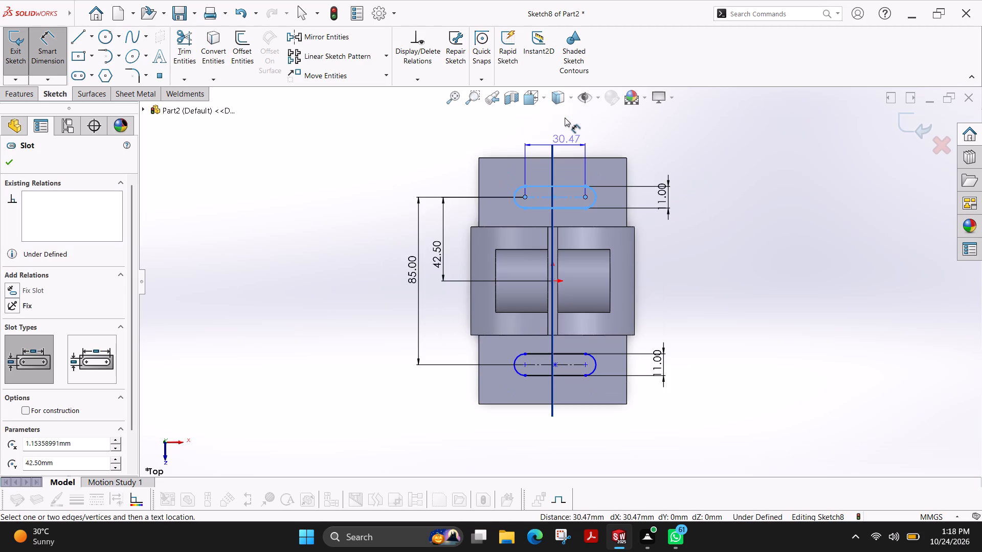
scroll(564, 123, up, 1)
click(557, 142)
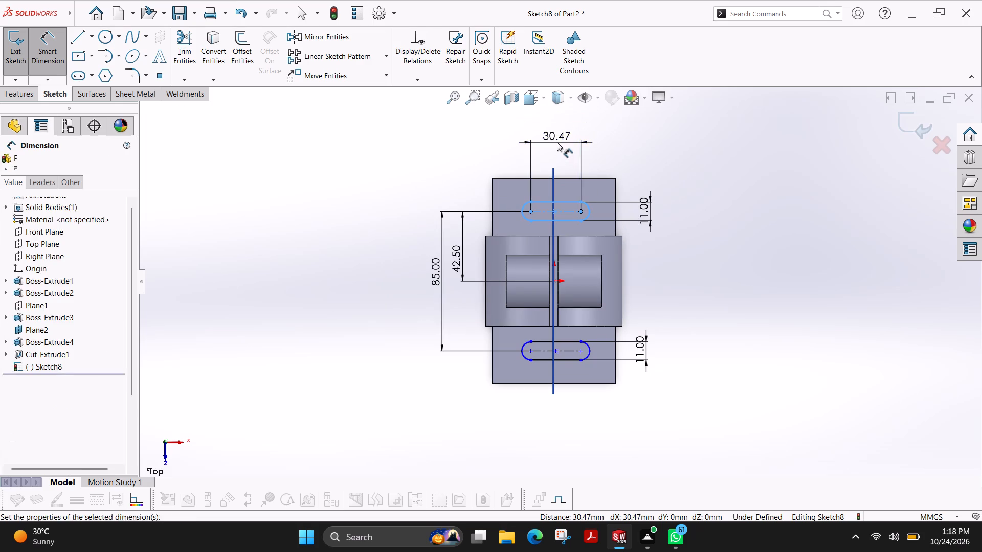
text(17)
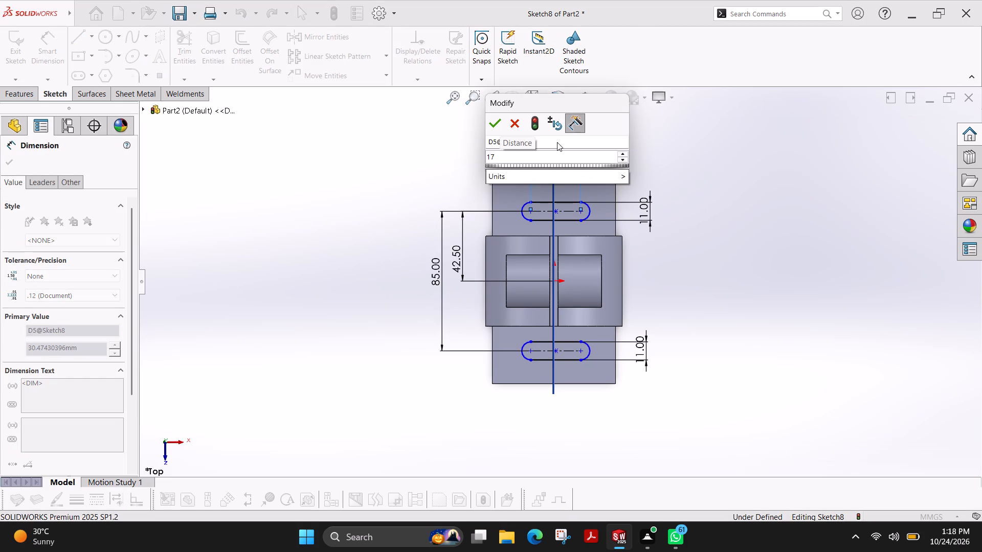
key(Return)
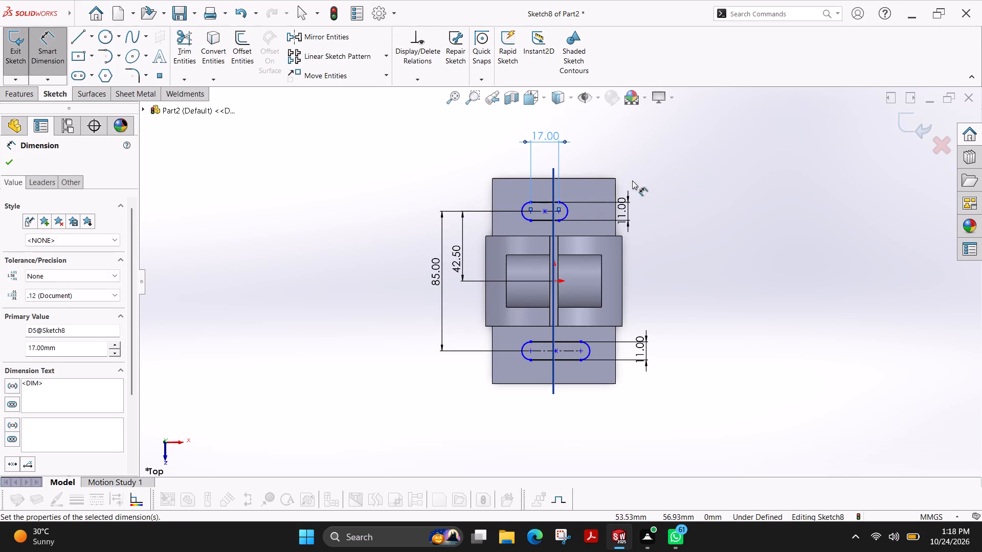
Dimension the distance from the rear slot's left arc centre to the vertical centre plane as 8.5 mm.
scroll(607, 169, down, 3)
scroll(532, 226, down, 3)
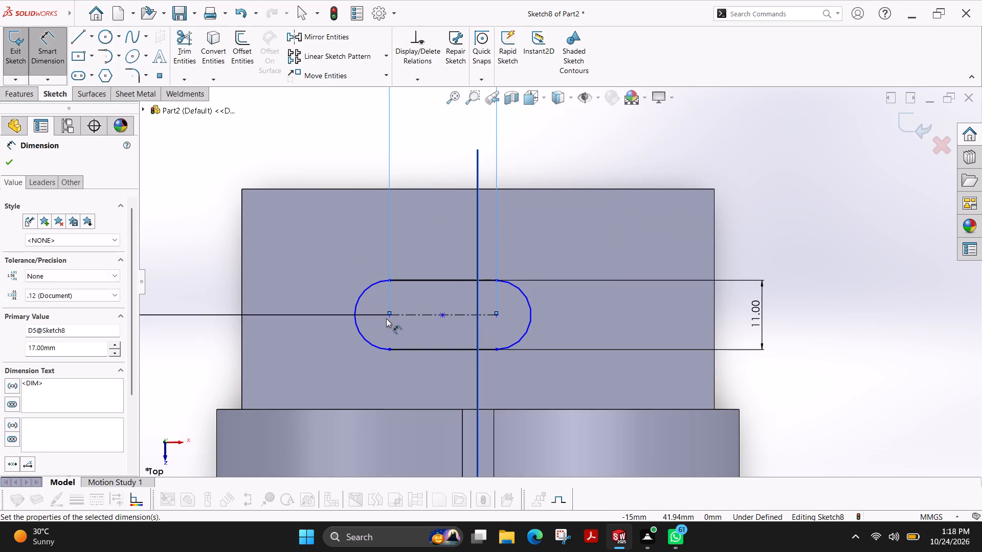
click(389, 317)
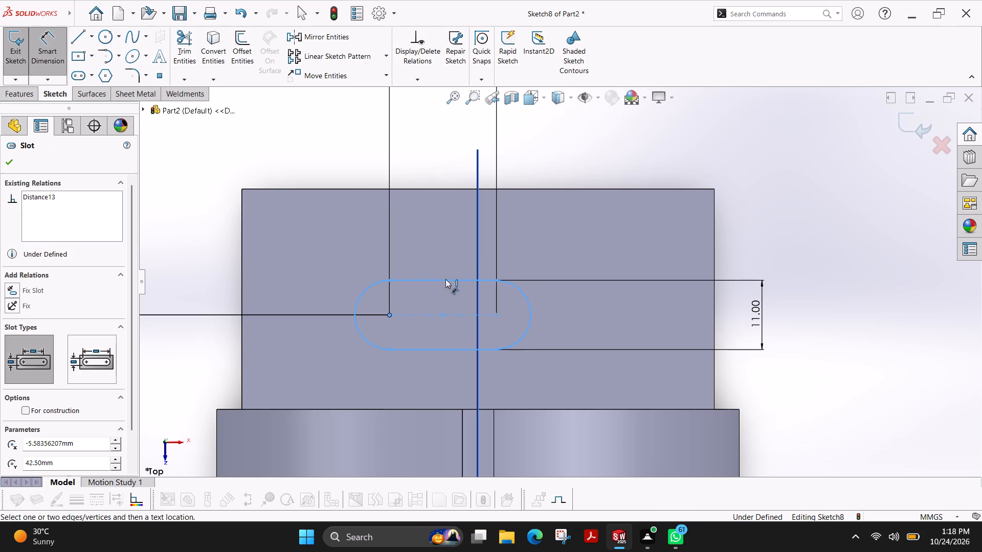
click(479, 250)
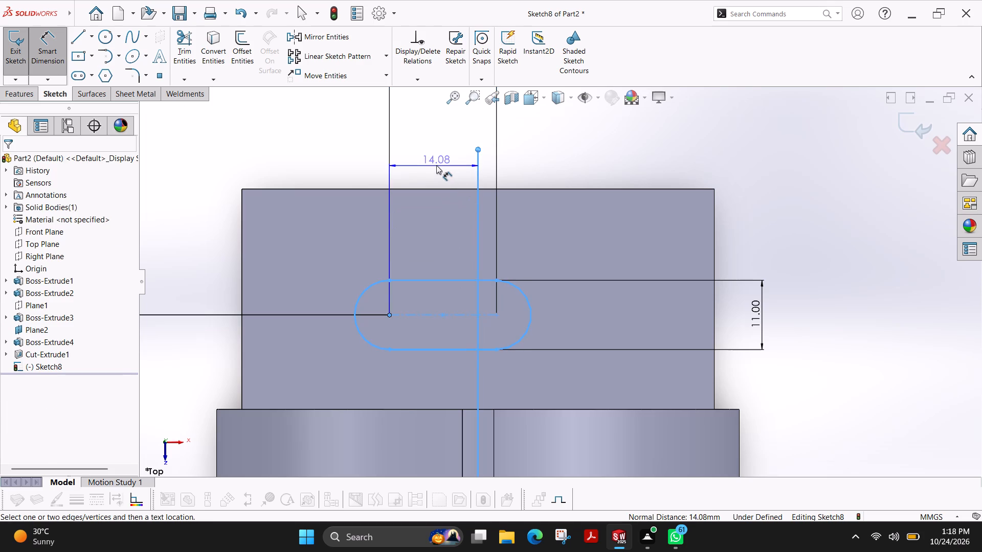
click(436, 165)
text(8.5)
key(Return)
Dimension the distance between the front slot's two arc centres as 17 mm.
scroll(495, 279, up, 4)
scroll(494, 378, up, 3)
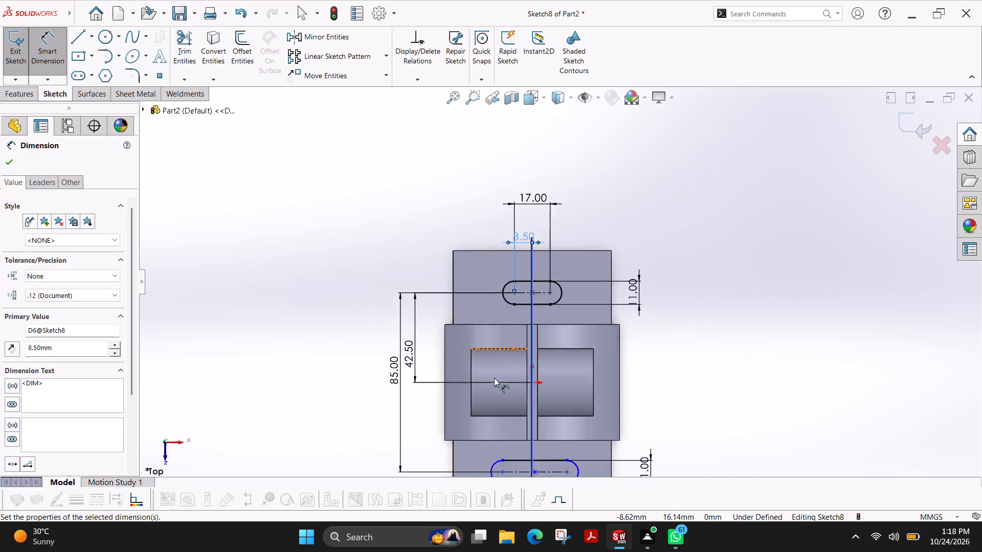
scroll(497, 376, up, 2)
scroll(545, 372, down, 6)
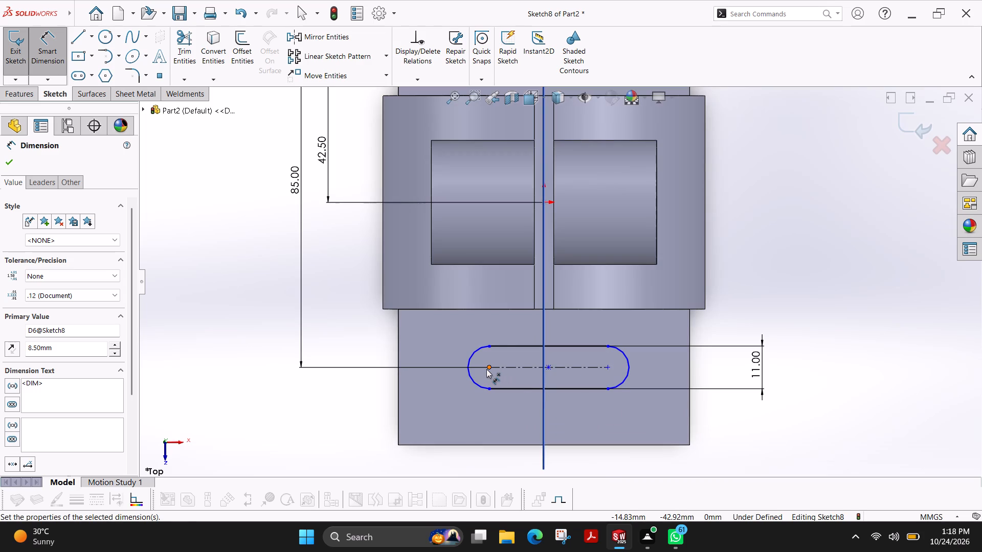
click(487, 368)
click(607, 369)
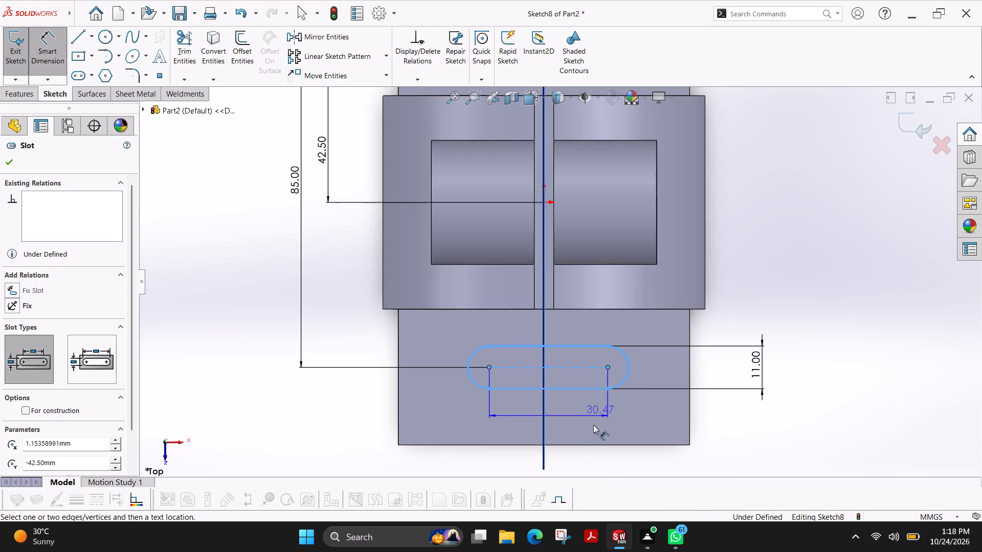
scroll(578, 430, up, 3)
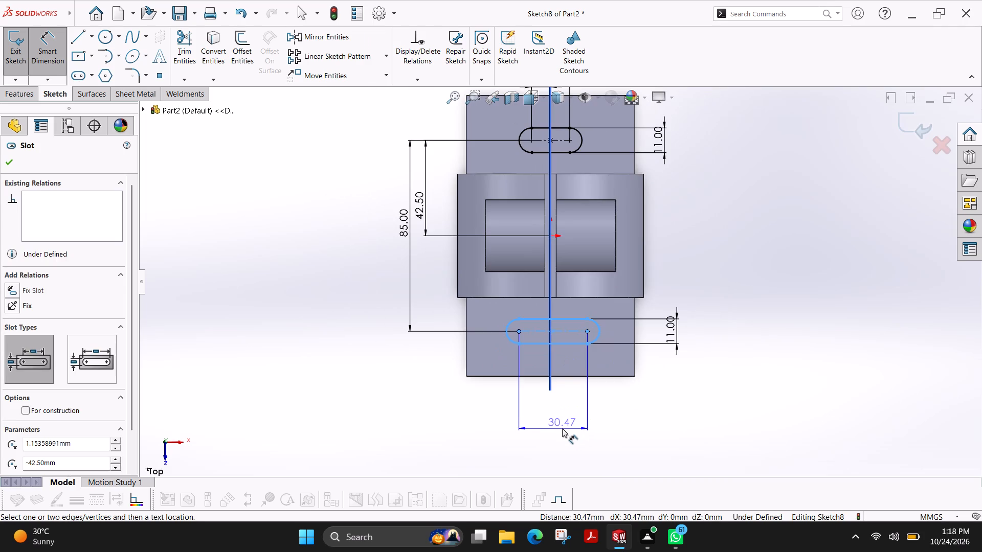
click(562, 428)
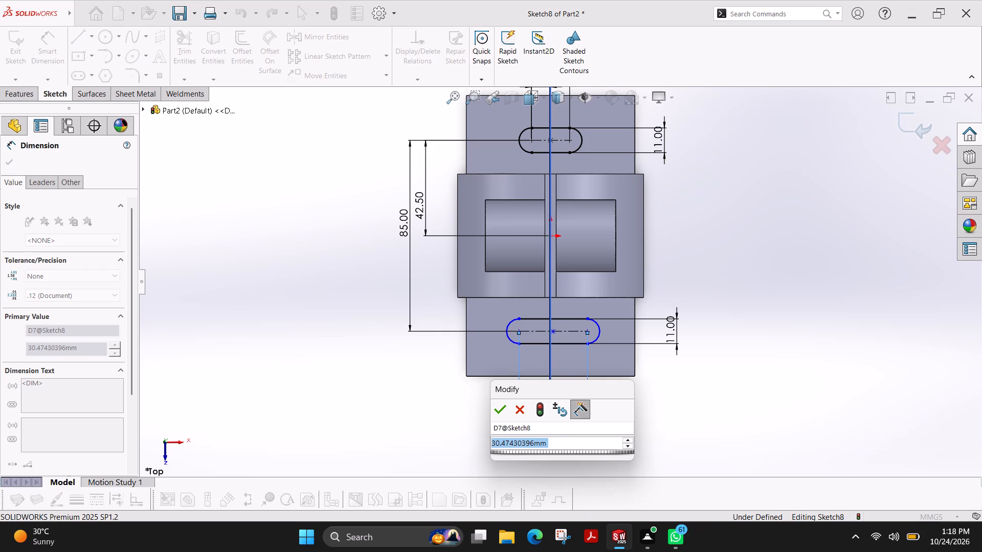
text(17)
key(Return)
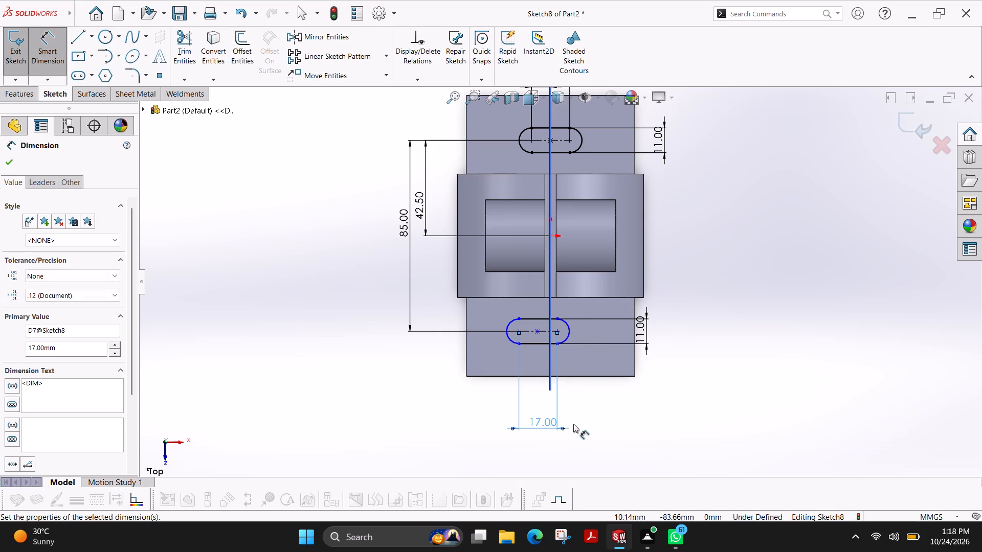
Dimension the distance from the front slot's right arc centre to the vertical centre plane as 8.5 mm and finish dimensioning.
scroll(530, 330, down, 4)
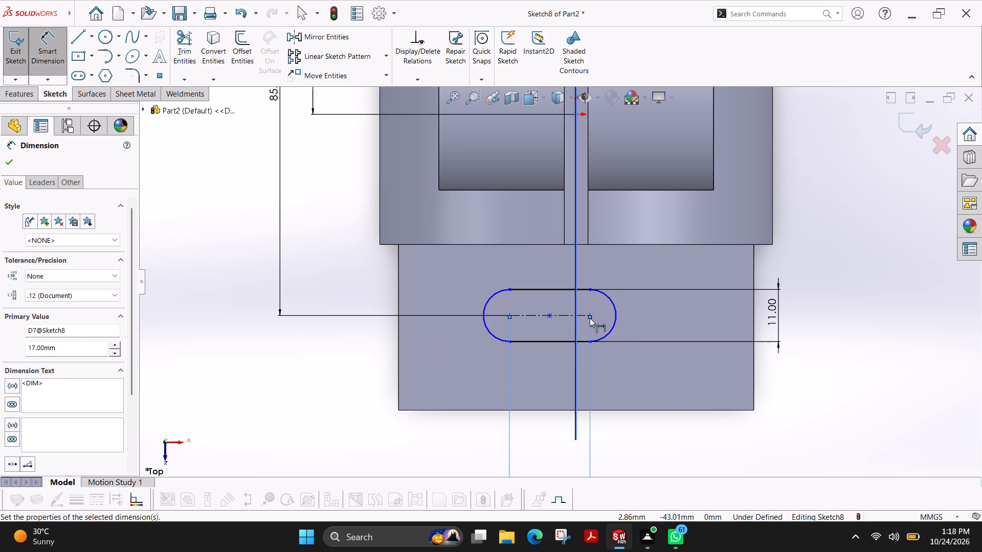
click(589, 314)
click(577, 398)
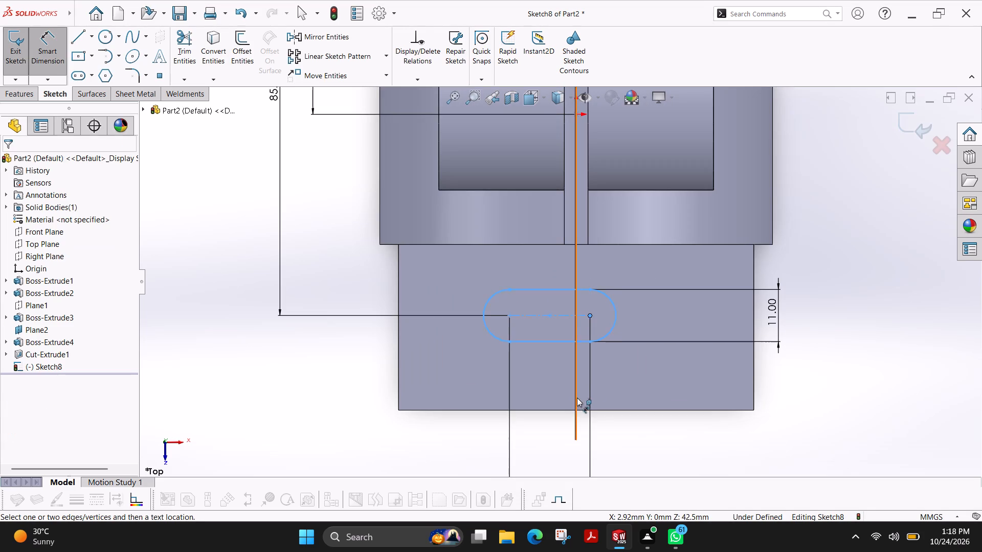
click(641, 450)
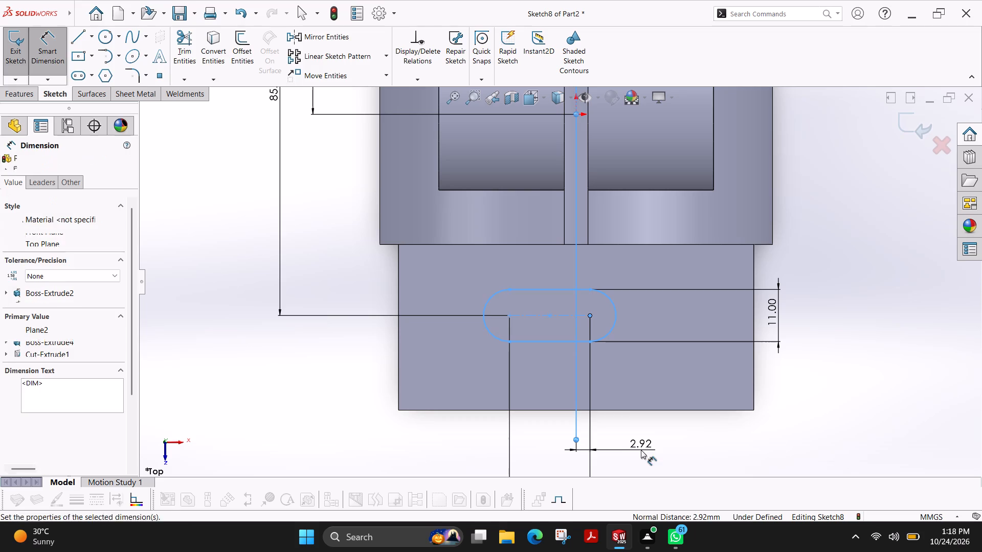
text(8.5)
key(Return)
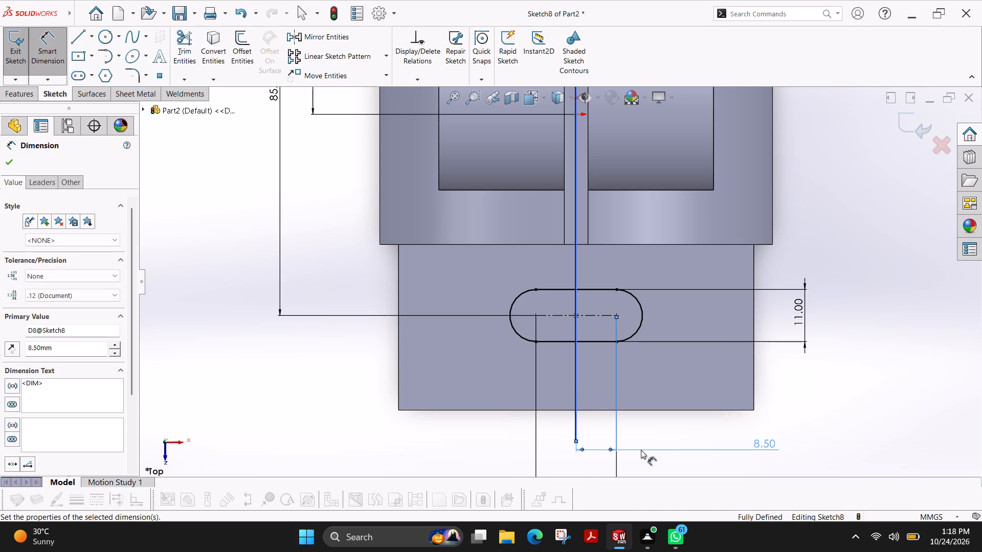
scroll(627, 325, up, 7)
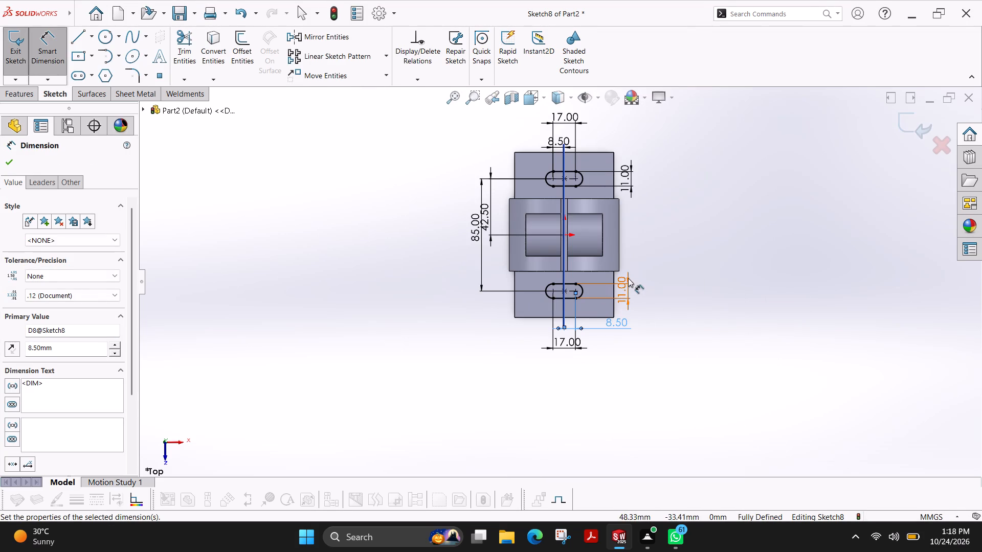
click(9, 166)
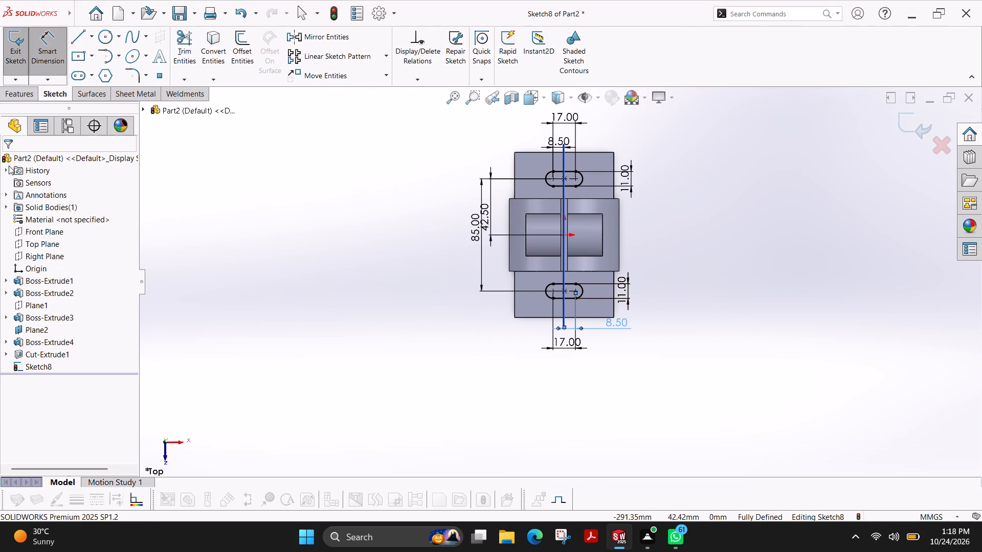
Cut both slots through the base with a blind Extruded Cut 98 mm deep.
click(31, 97)
click(182, 40)
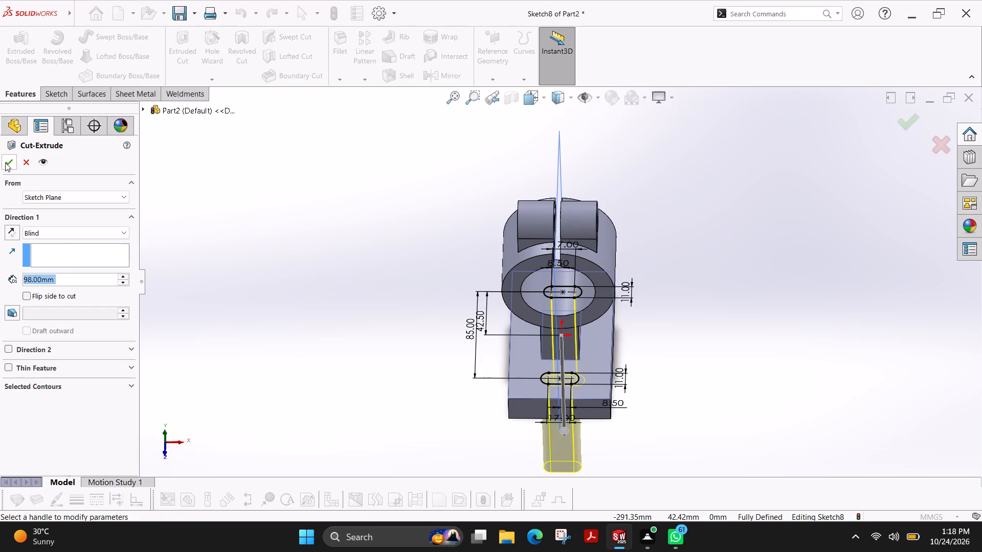
click(6, 161)
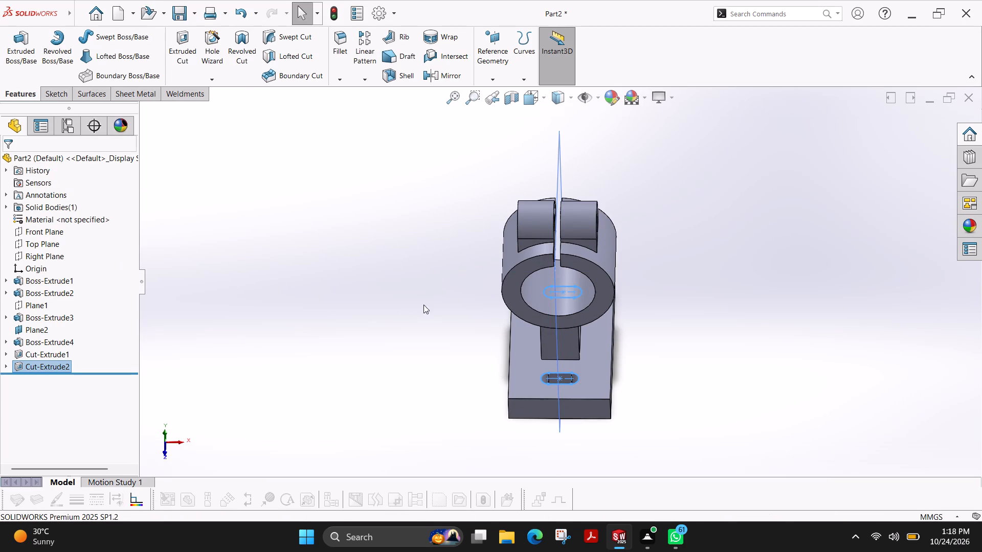
key(Escape)
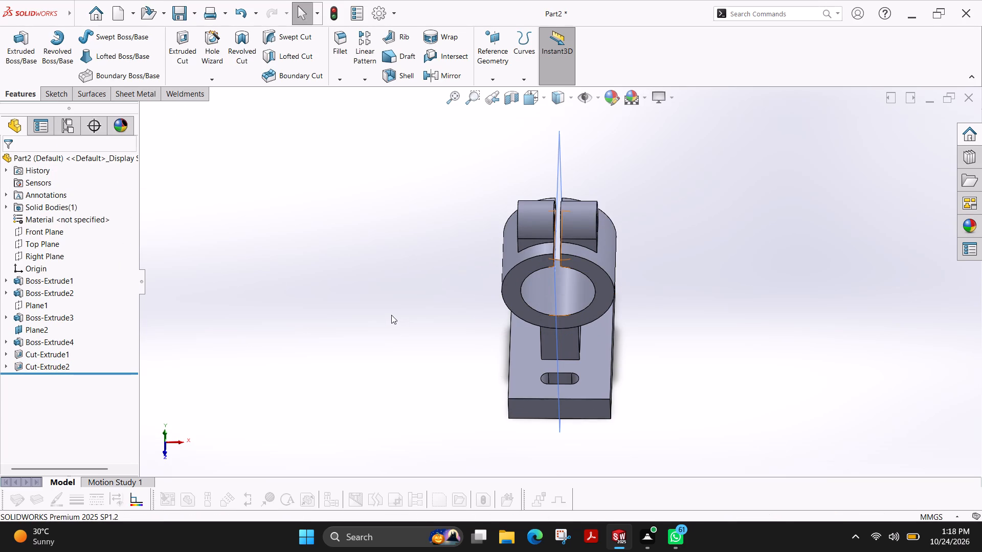
Start a 5 mm, 45° Chamfer on the top and bottom edges of one long base side and one adjoining vertical corner edge.
ctrl+shift+middle_drag(369, 304, 323, 190)
ctrl+shift+middle_drag(366, 236, 340, 255)
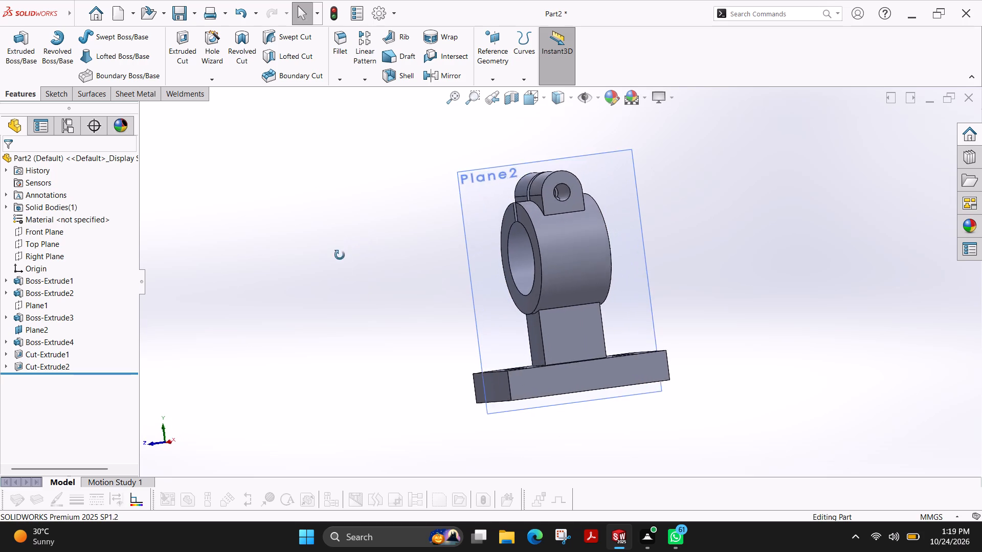
ctrl+shift+middle_drag(340, 255, 341, 323)
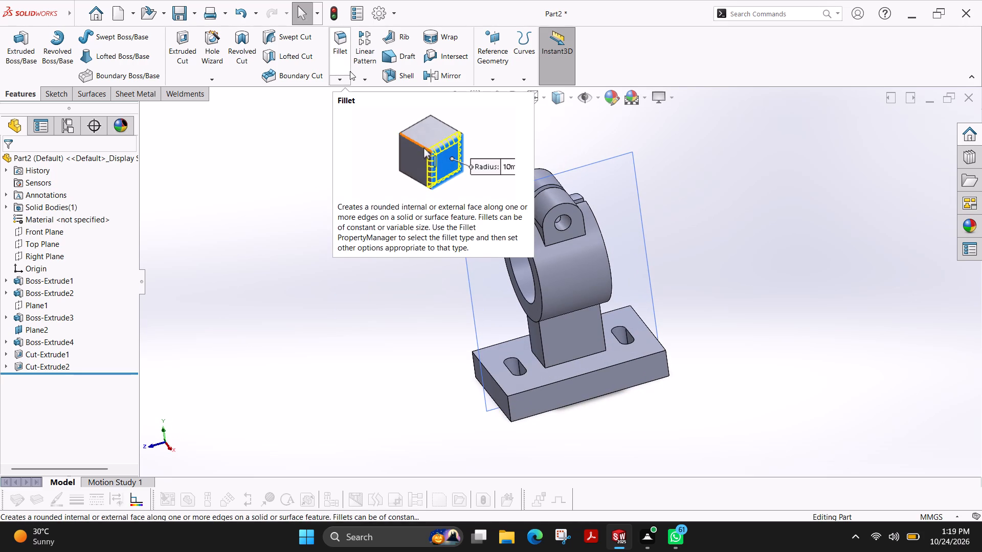
click(340, 82)
click(356, 103)
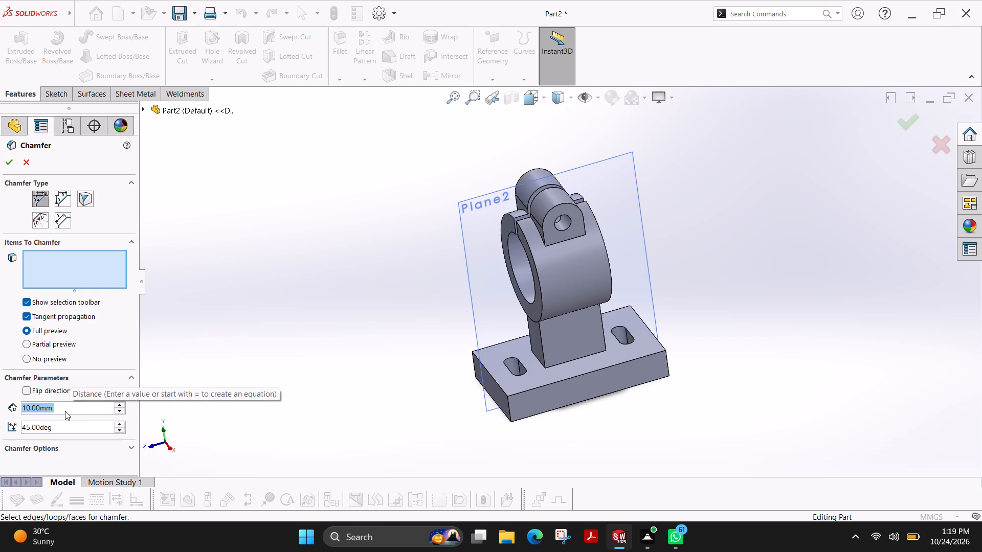
double_click(65, 411)
key(5)
key(Return)
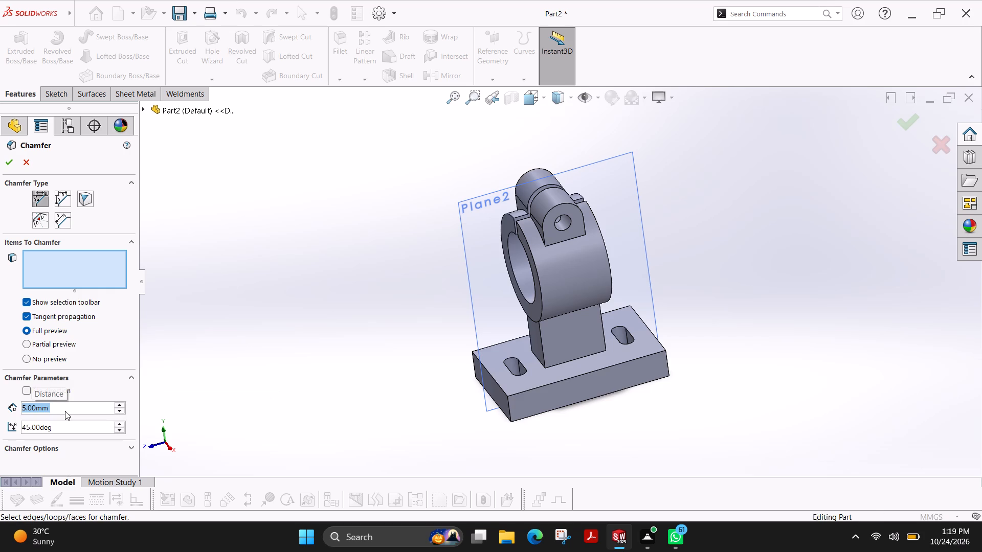
click(558, 381)
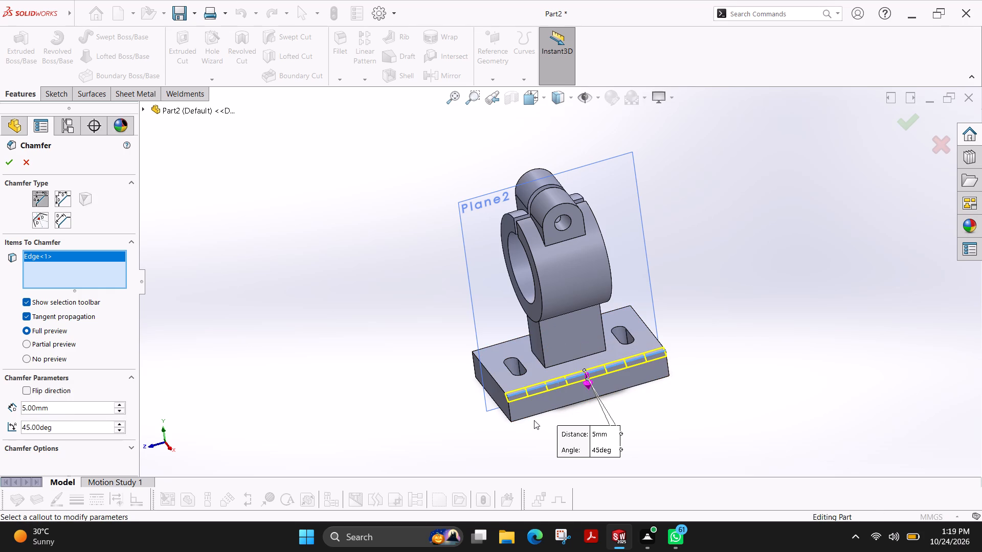
click(529, 418)
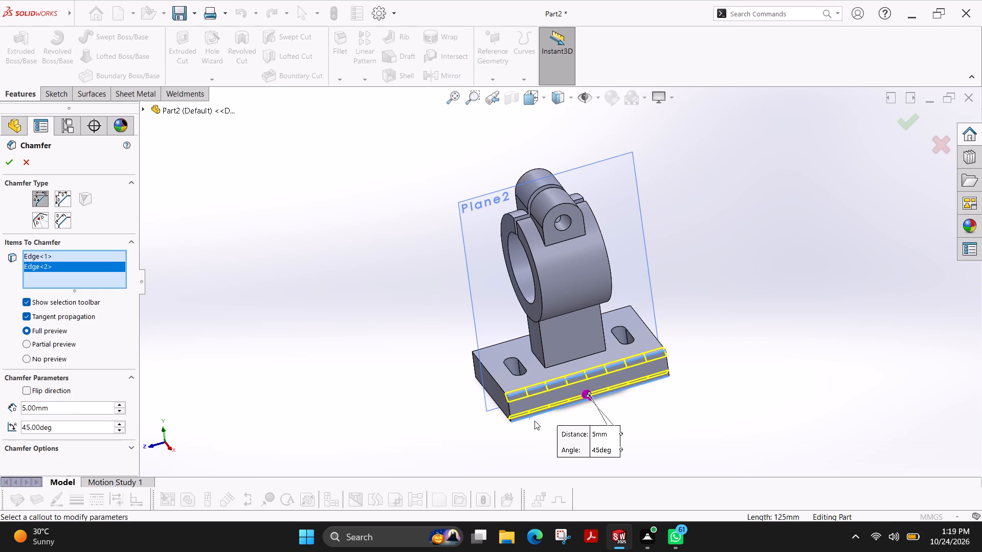
scroll(534, 421, down, 6)
scroll(507, 325, down, 3)
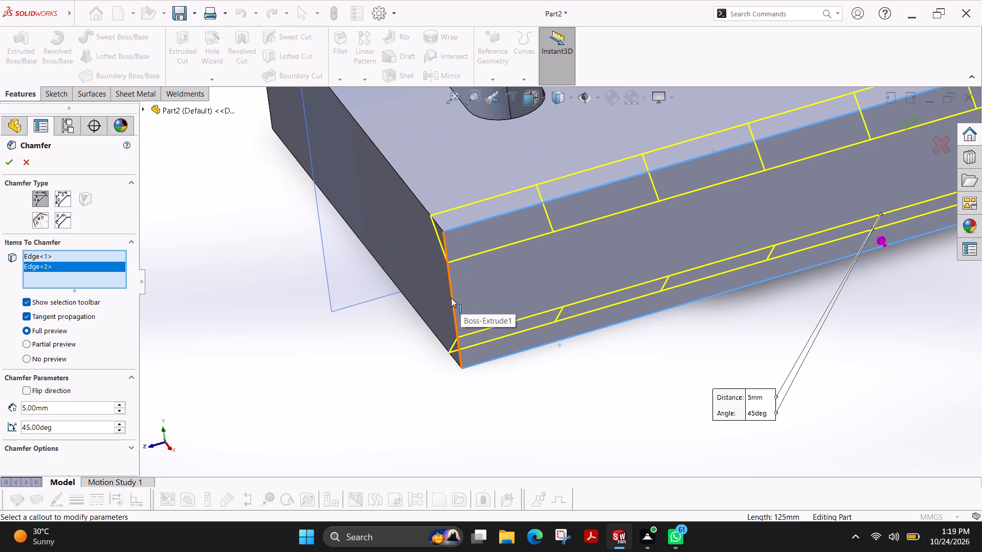
click(454, 312)
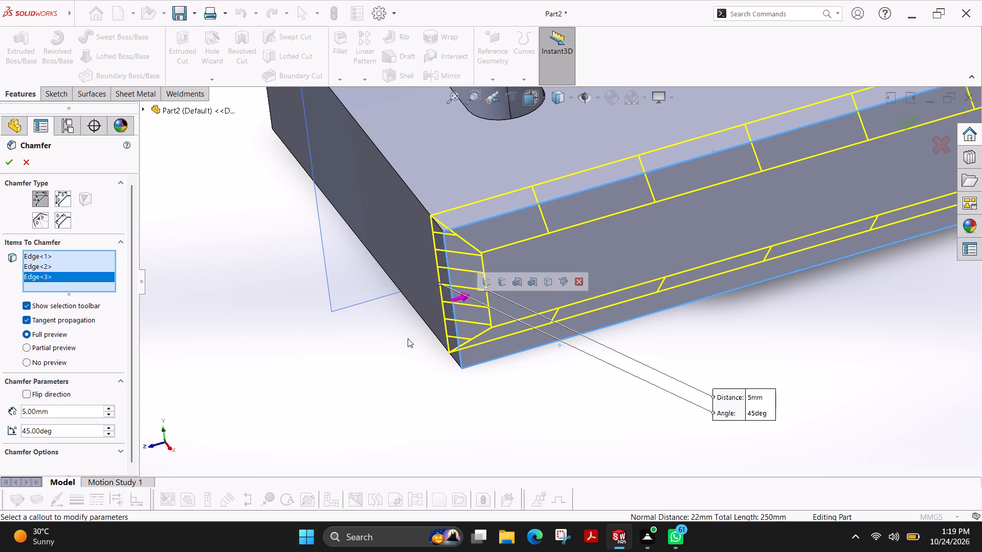
Add the adjacent short end's top and bottom edges and its other vertical corner edge to the base chamfer.
scroll(355, 308, up, 2)
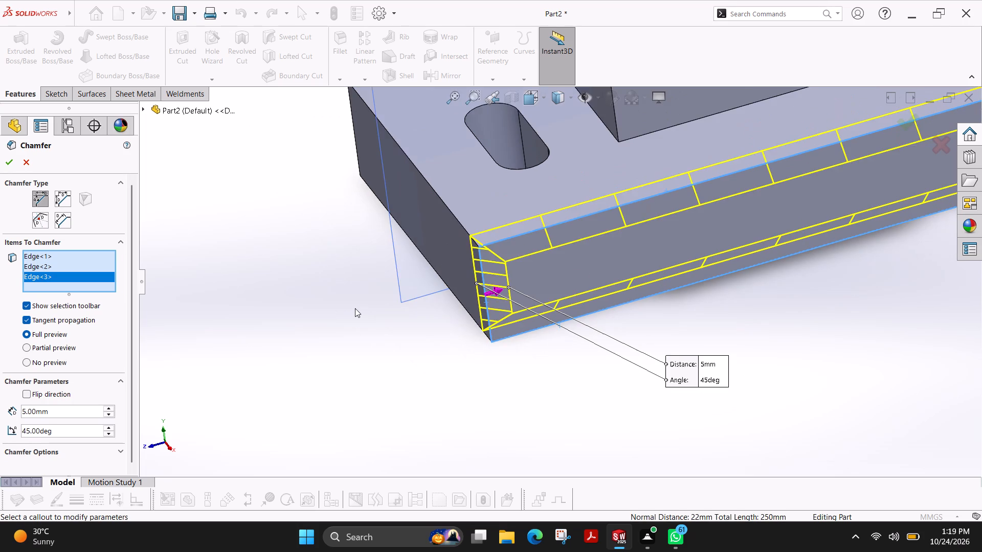
scroll(355, 308, up, 2)
ctrl+shift+middle_drag(366, 211, 406, 233)
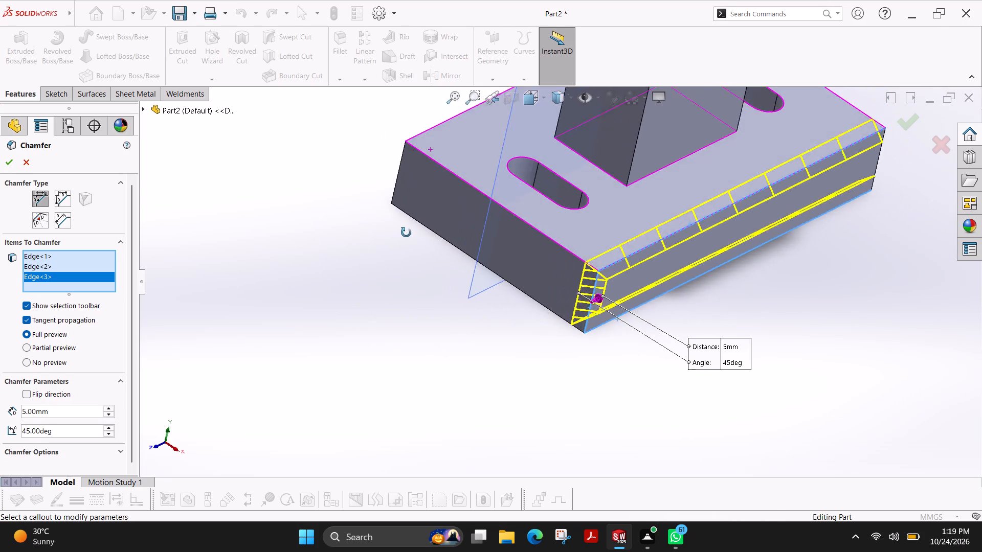
ctrl+shift+middle_drag(406, 233, 416, 240)
click(476, 187)
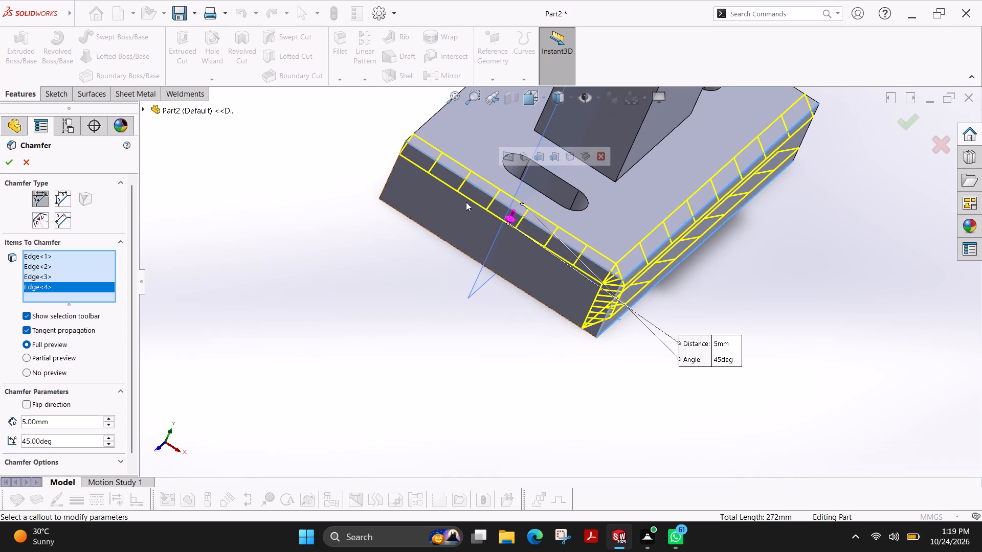
click(450, 244)
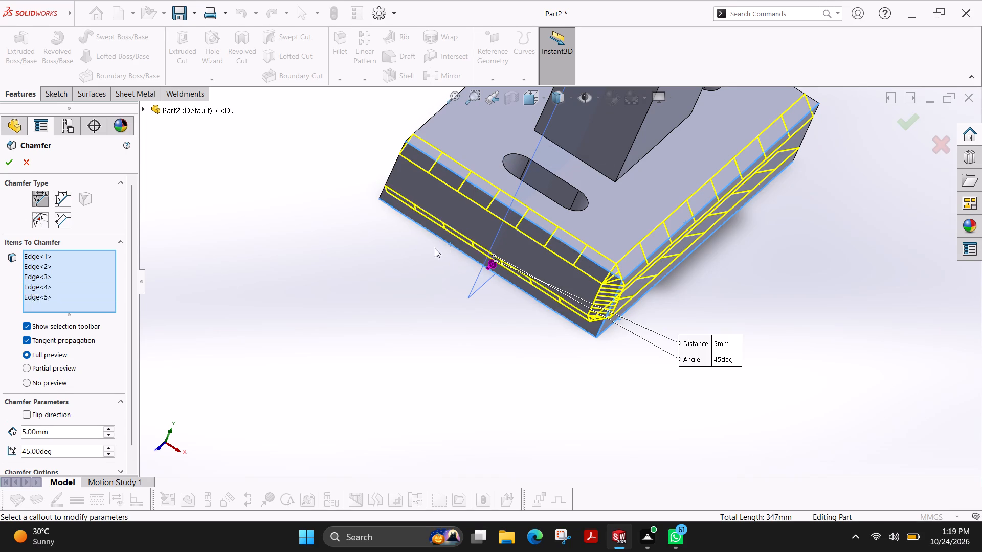
scroll(360, 243, up, 2)
ctrl+shift+middle_drag(369, 202, 419, 251)
click(439, 204)
Add the top and bottom edges of the base's opposite long side to the chamfer selection.
scroll(404, 221, up, 5)
scroll(453, 164, down, 3)
ctrl+shift+middle_drag(497, 263, 505, 319)
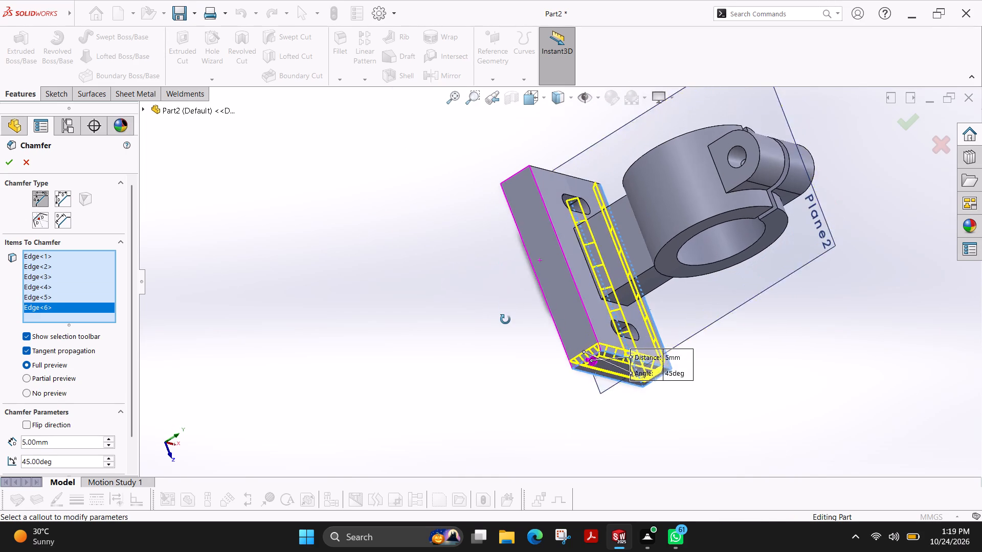
ctrl+shift+middle_drag(505, 319, 510, 319)
click(576, 280)
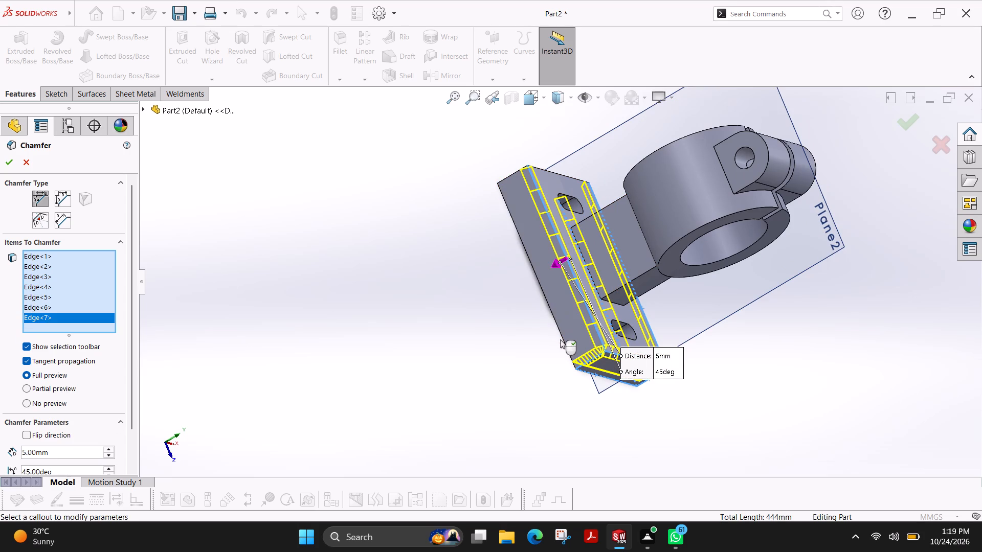
click(564, 339)
scroll(502, 267, up, 2)
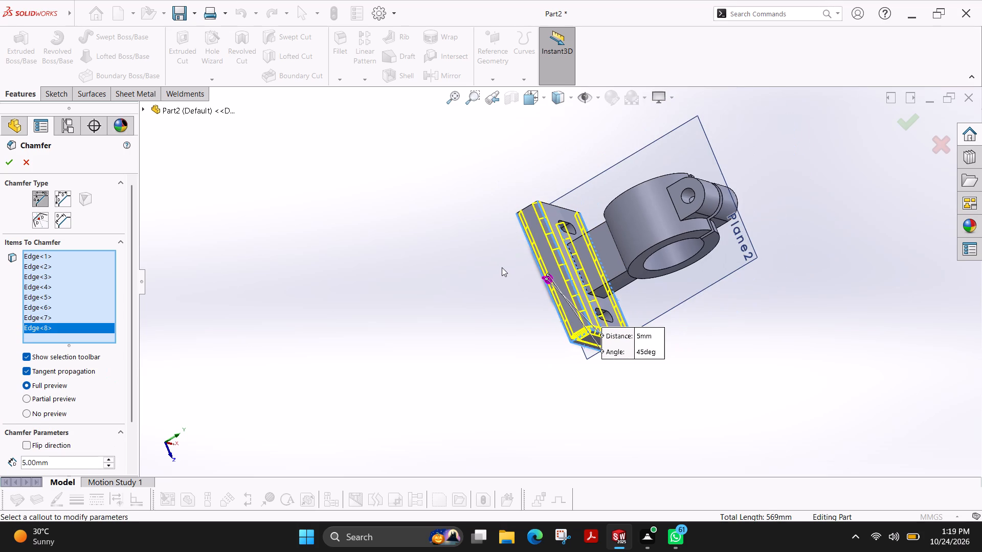
Add one vertical corner edge and both 75 mm edges of the remaining short end, and apply the base chamfer.
ctrl+shift+middle_drag(493, 243, 522, 400)
scroll(566, 228, down, 3)
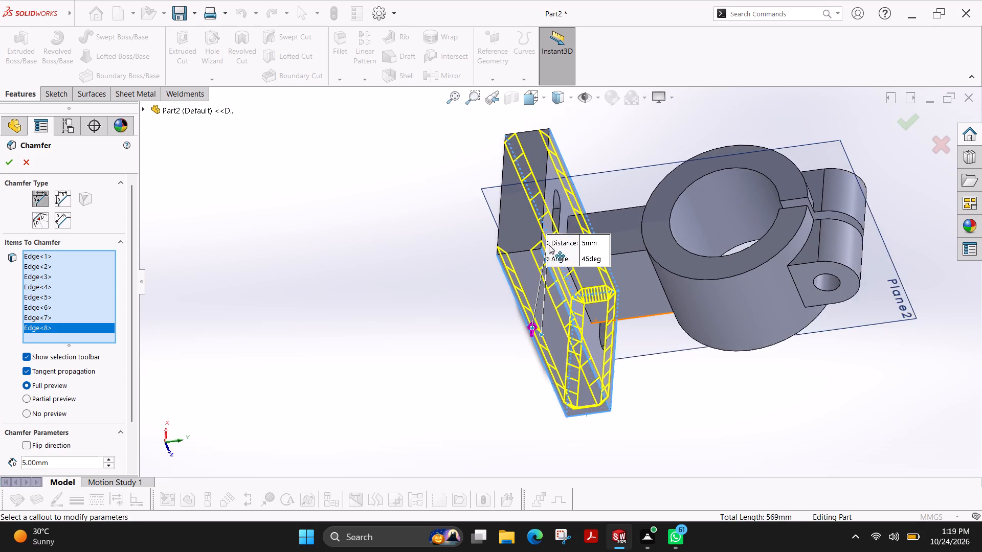
scroll(549, 245, down, 2)
click(513, 251)
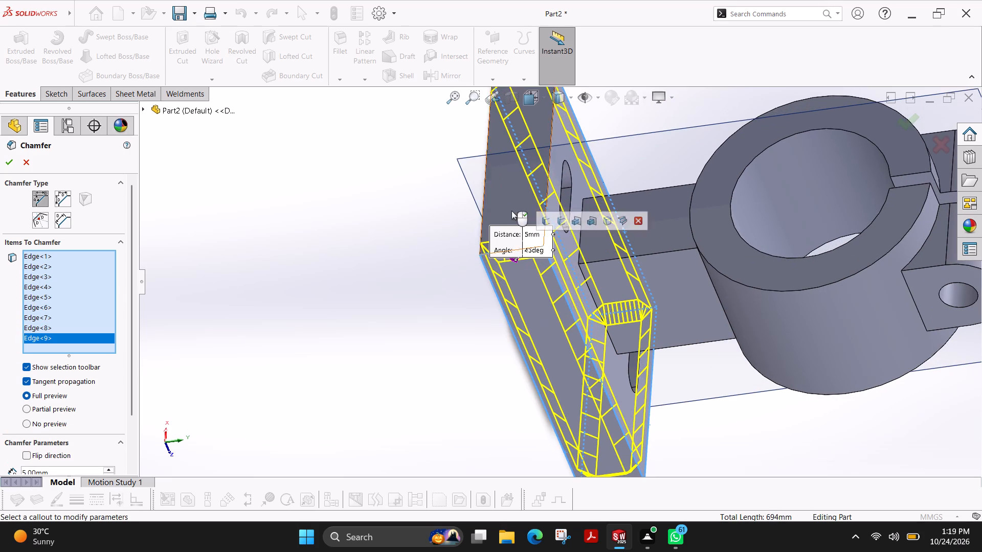
ctrl+shift+middle_drag(436, 190, 437, 310)
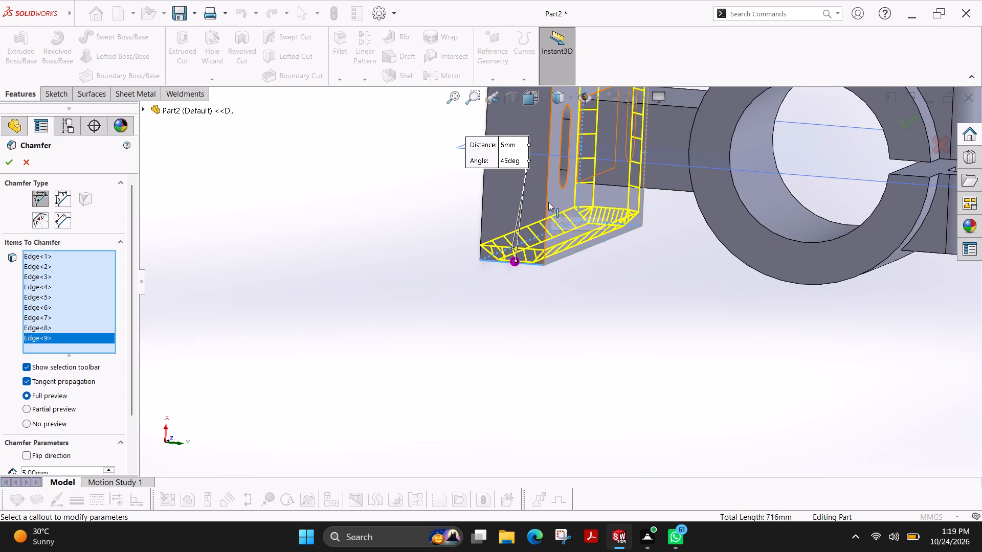
click(547, 202)
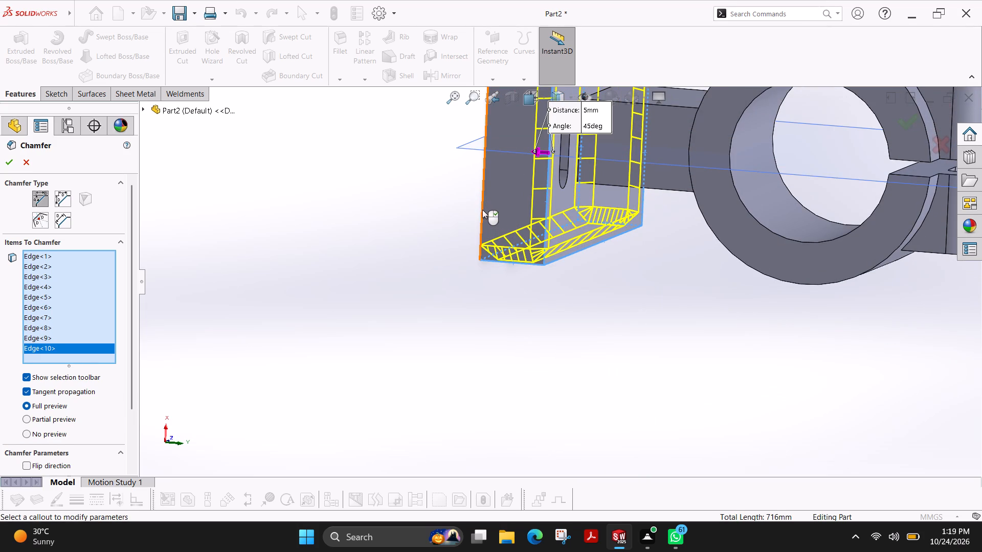
click(482, 210)
scroll(440, 219, up, 4)
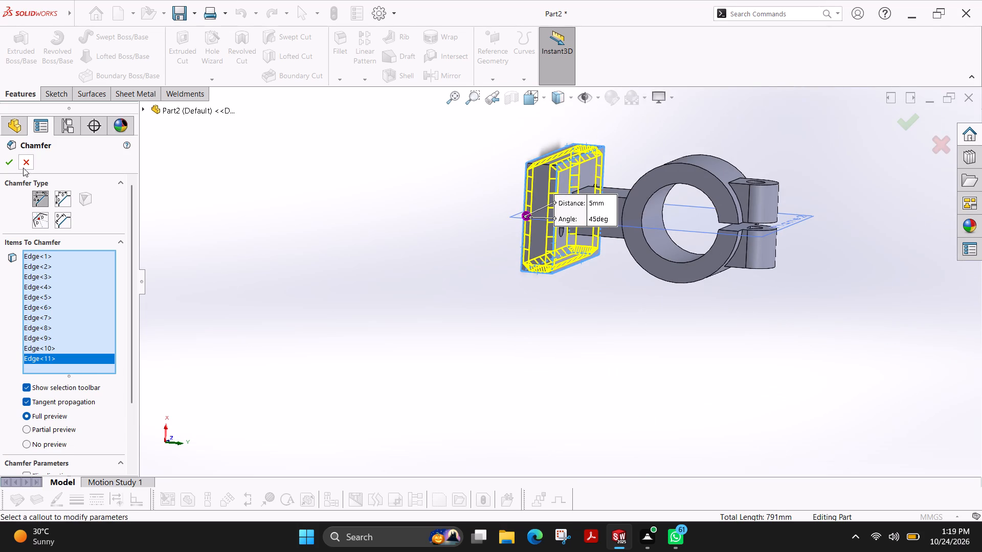
click(9, 164)
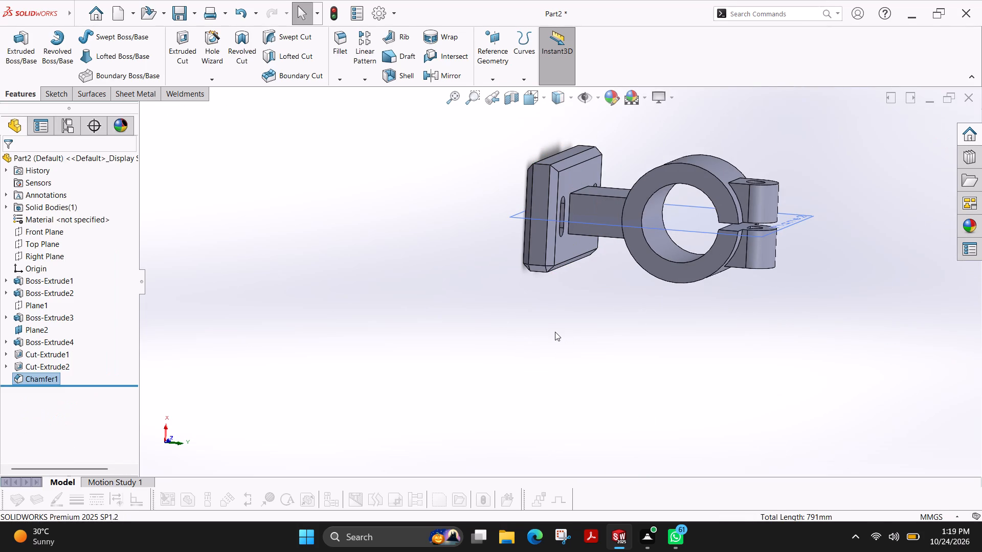
Start a 5 mm radius Fillet on the two curved edges and the straight edge where one lug half meets the ring.
ctrl+shift+middle_drag(553, 325, 509, 188)
ctrl+shift+scroll(742, 338, up, 1)
ctrl+shift+middle_drag(742, 338, 701, 292)
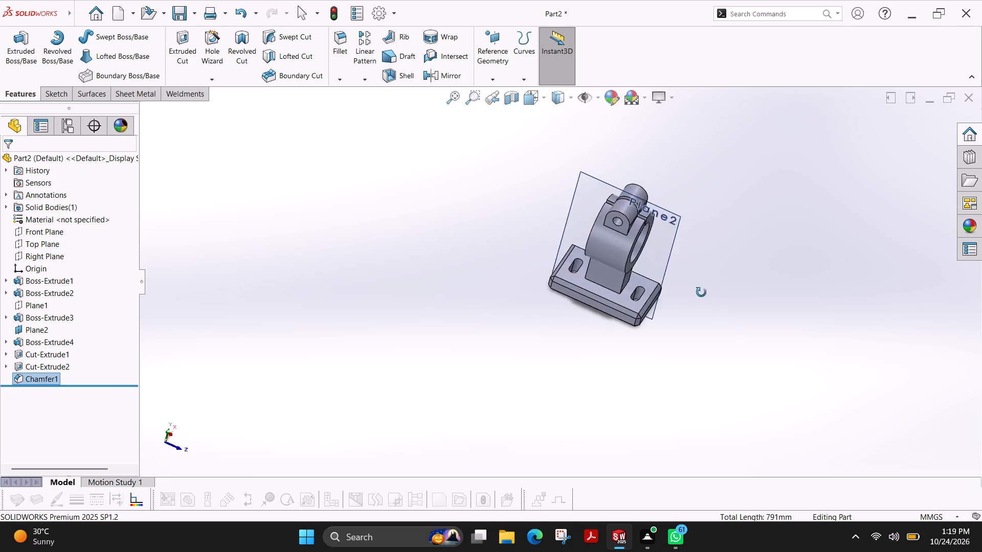
ctrl+shift+middle_drag(701, 292, 730, 220)
scroll(689, 255, down, 4)
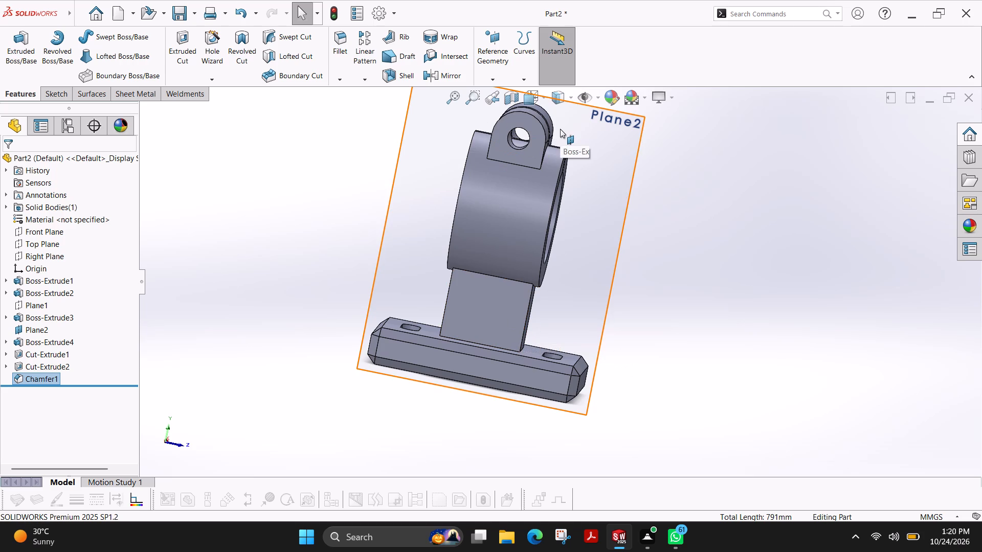
click(338, 52)
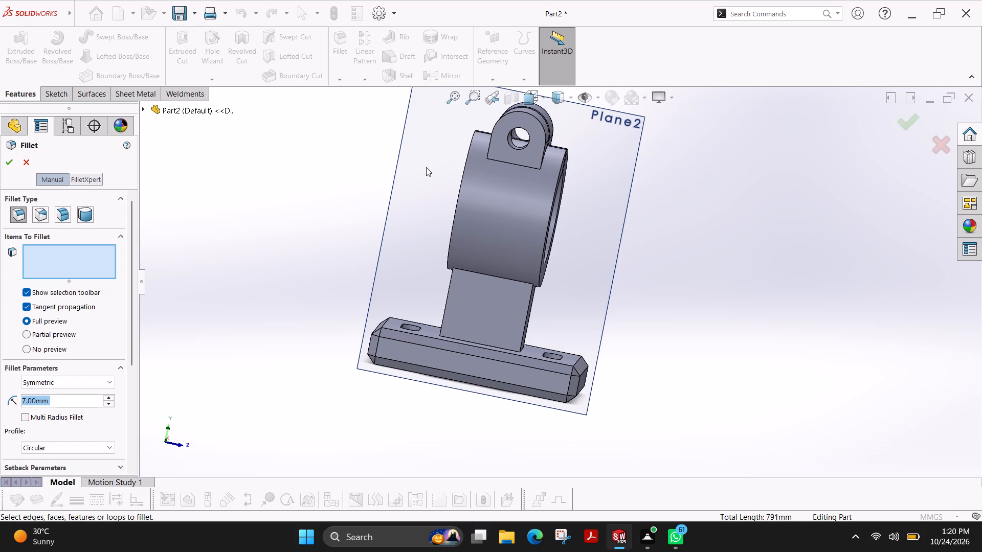
ctrl+shift+middle_drag(432, 184, 472, 243)
scroll(533, 188, down, 5)
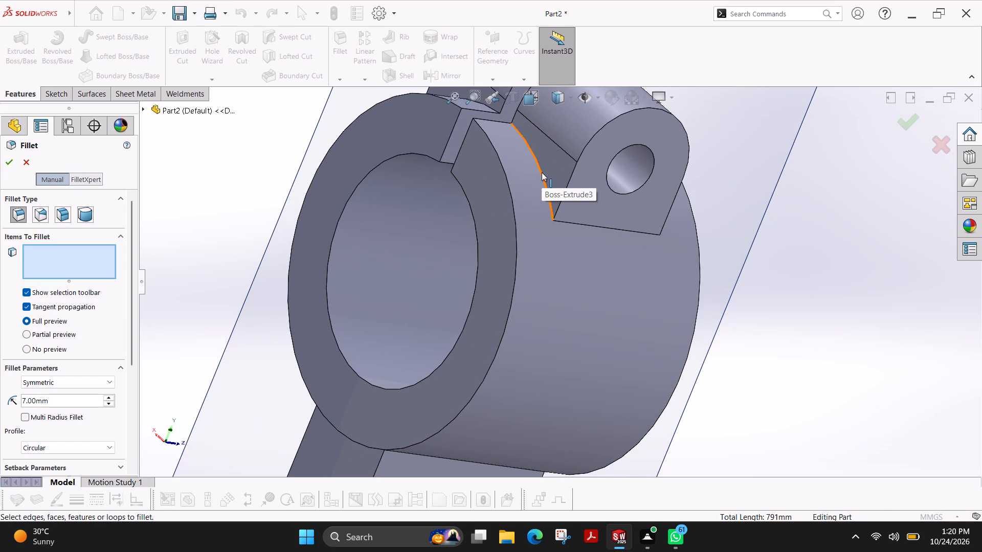
click(542, 172)
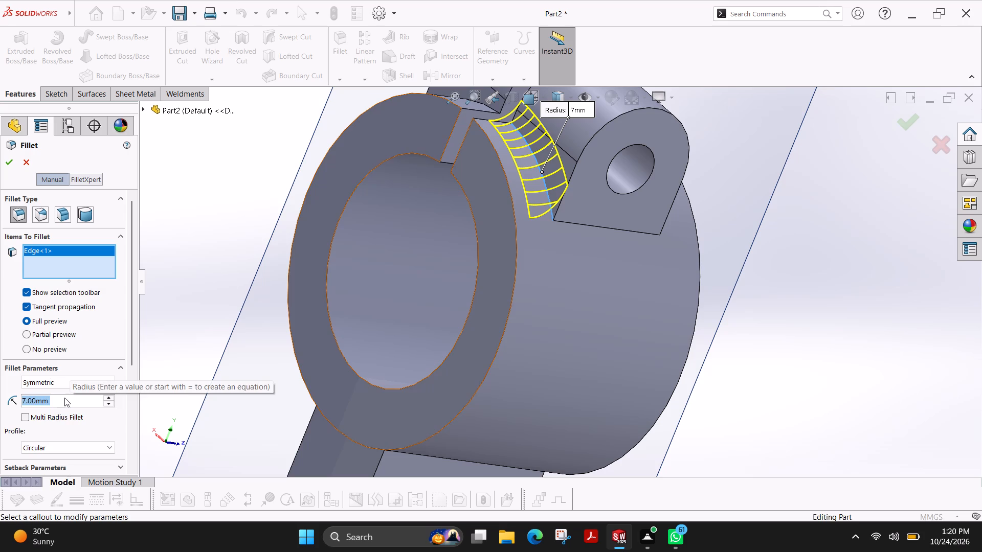
key(5)
key(Return)
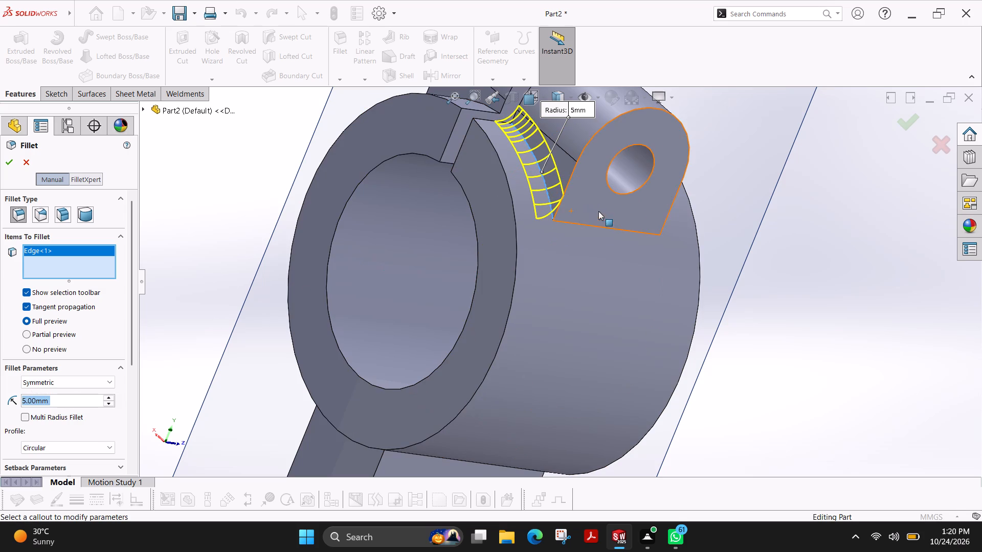
click(593, 226)
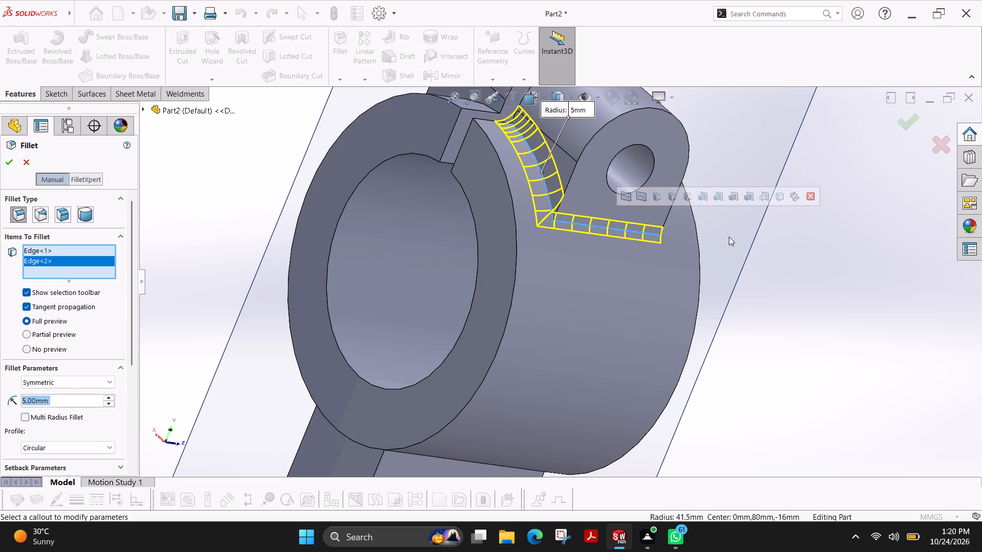
ctrl+shift+middle_drag(743, 228, 655, 231)
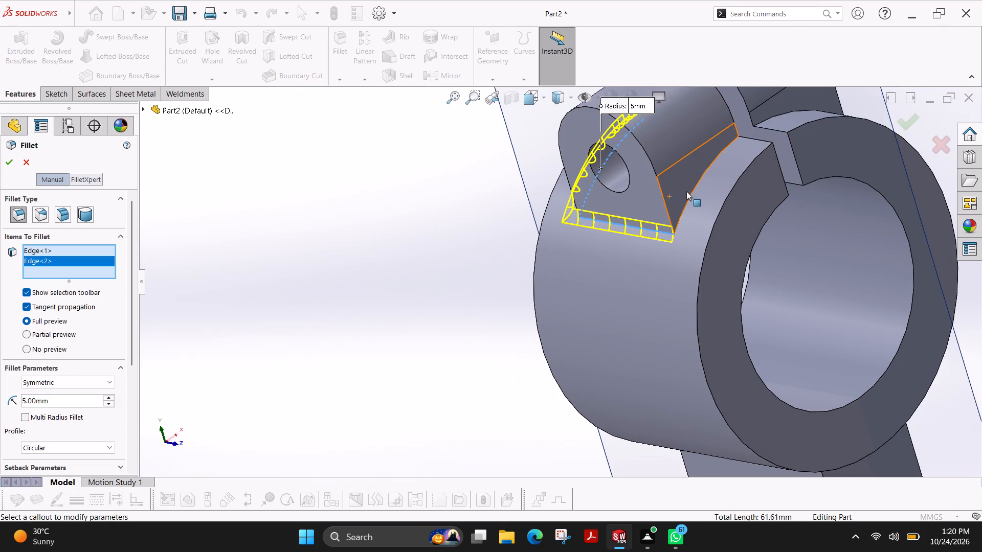
click(686, 201)
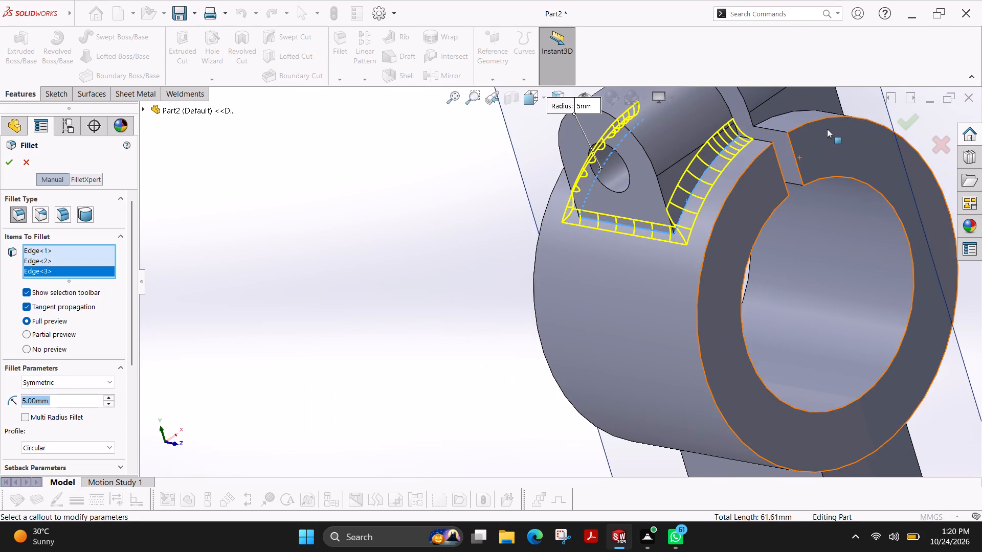
Add the two curved edges and the straight edge where the other lug half meets the ring to the 5 mm fillet.
ctrl+shift+middle_drag(827, 129, 796, 140)
scroll(830, 123, down, 2)
scroll(830, 123, up, 2)
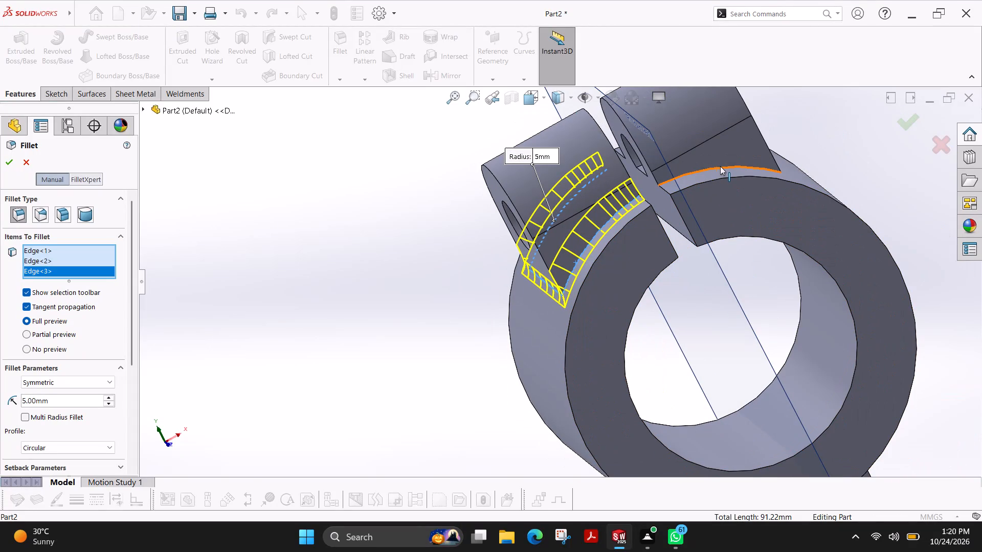
click(720, 166)
ctrl+shift+middle_drag(831, 140, 759, 174)
scroll(873, 176, up, 3)
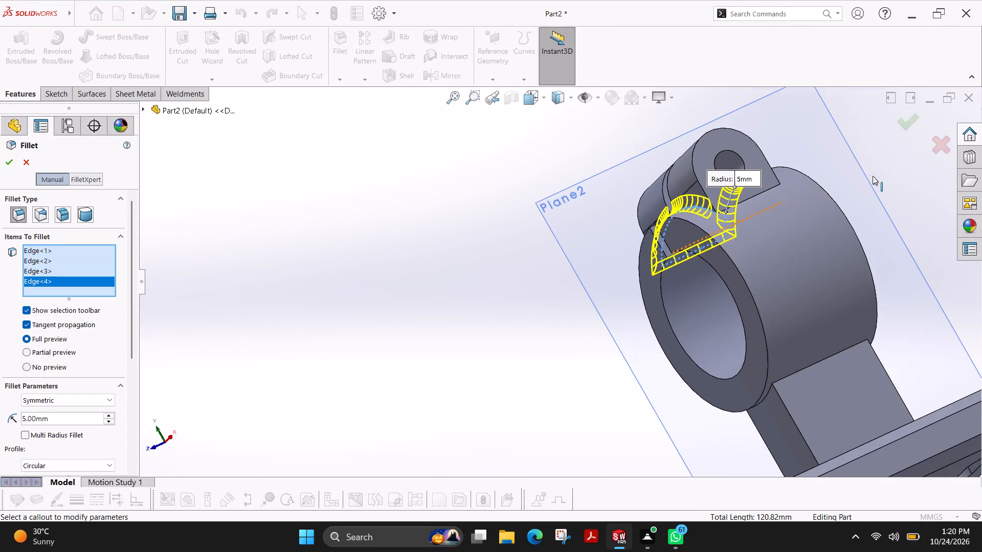
scroll(747, 154, down, 2)
click(746, 226)
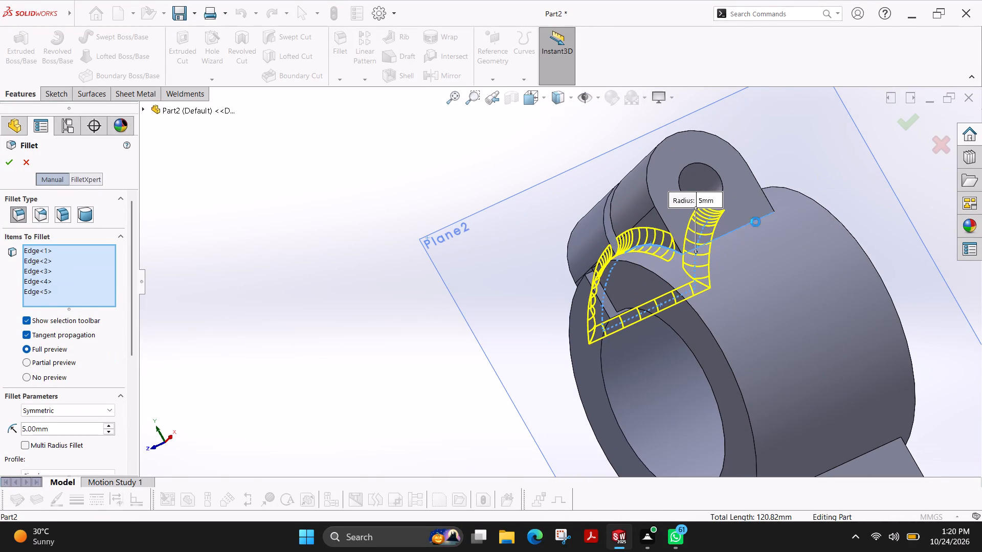
ctrl+shift+middle_drag(799, 179, 706, 301)
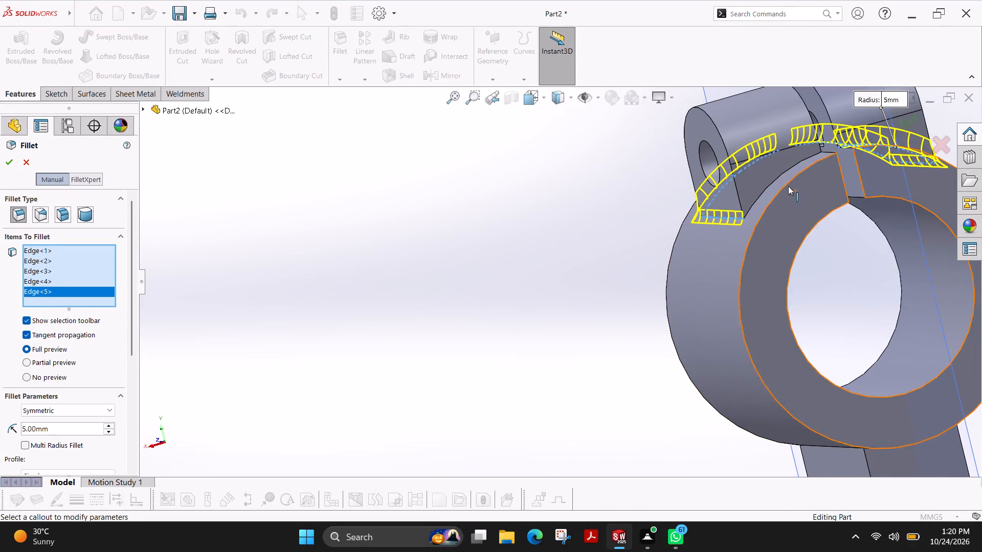
click(764, 190)
ctrl+shift+middle_drag(875, 175, 852, 193)
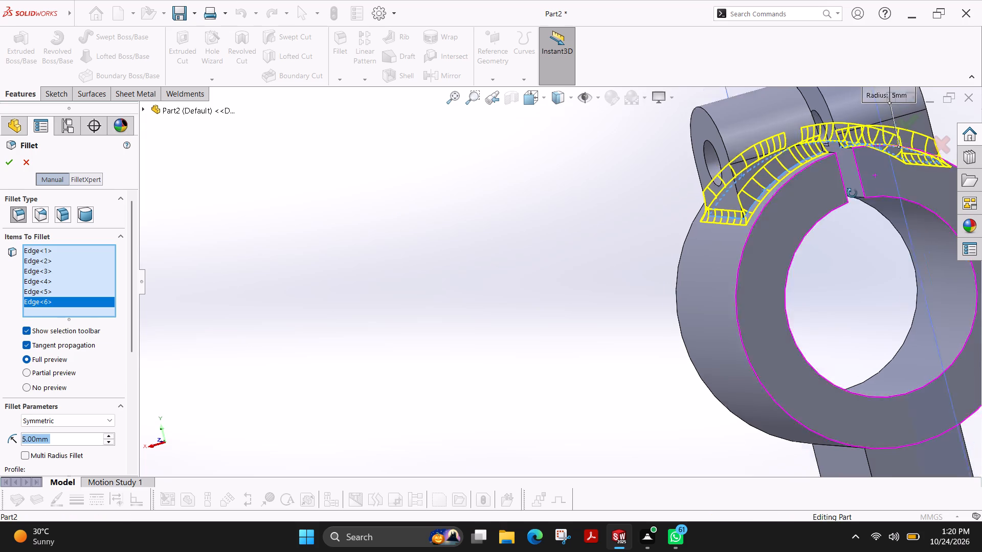
ctrl+shift+middle_drag(852, 193, 842, 209)
Add the rounded outer end edges of both lug halves to the selection and apply the 5 mm fillet.
scroll(856, 190, up, 2)
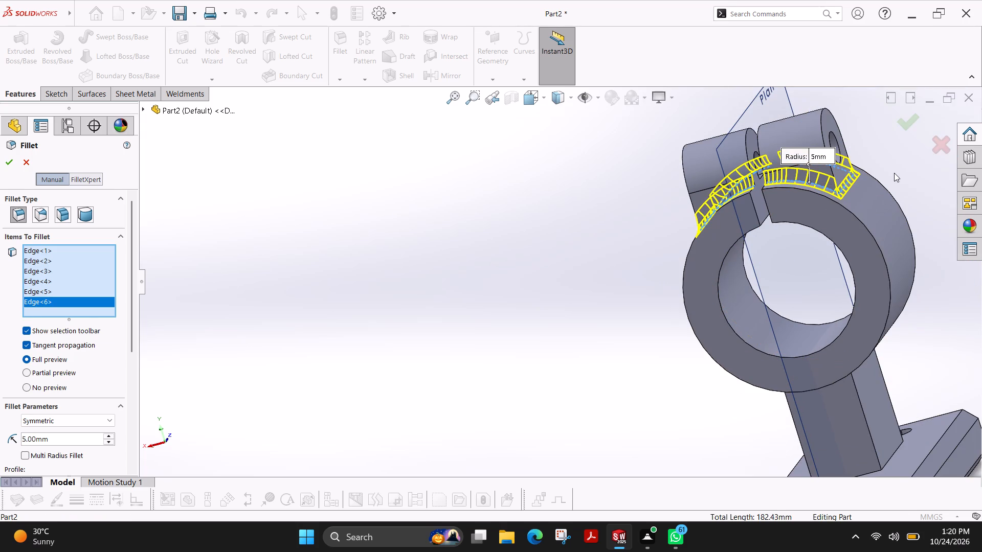
ctrl+shift+middle_drag(897, 141, 840, 270)
scroll(785, 188, down, 1)
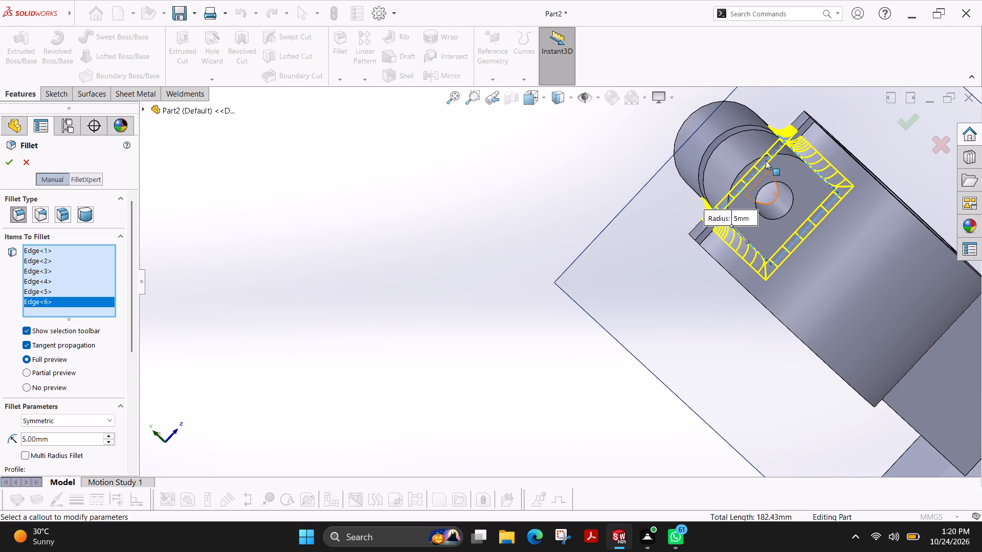
click(738, 176)
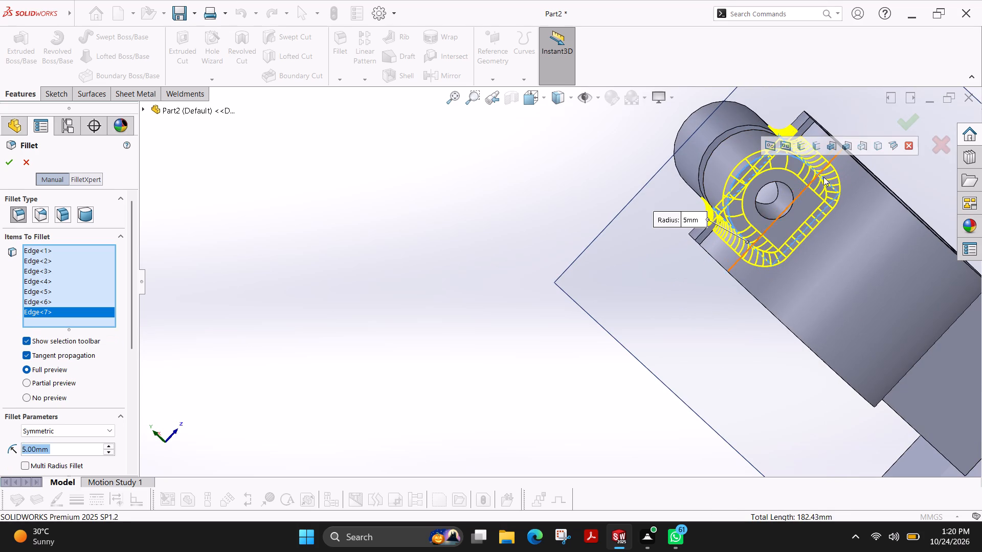
ctrl+shift+middle_drag(579, 272, 627, 236)
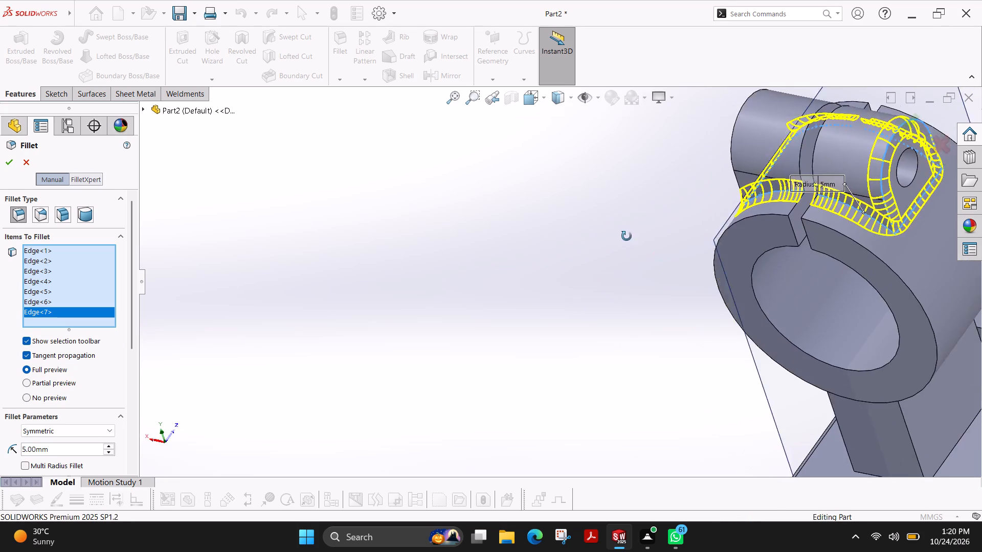
ctrl+shift+middle_drag(627, 236, 675, 268)
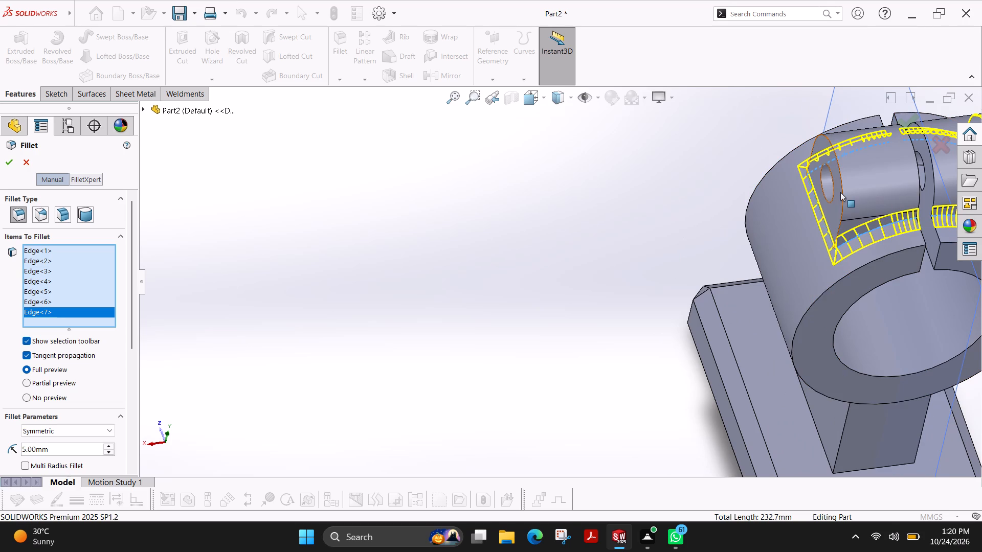
click(841, 192)
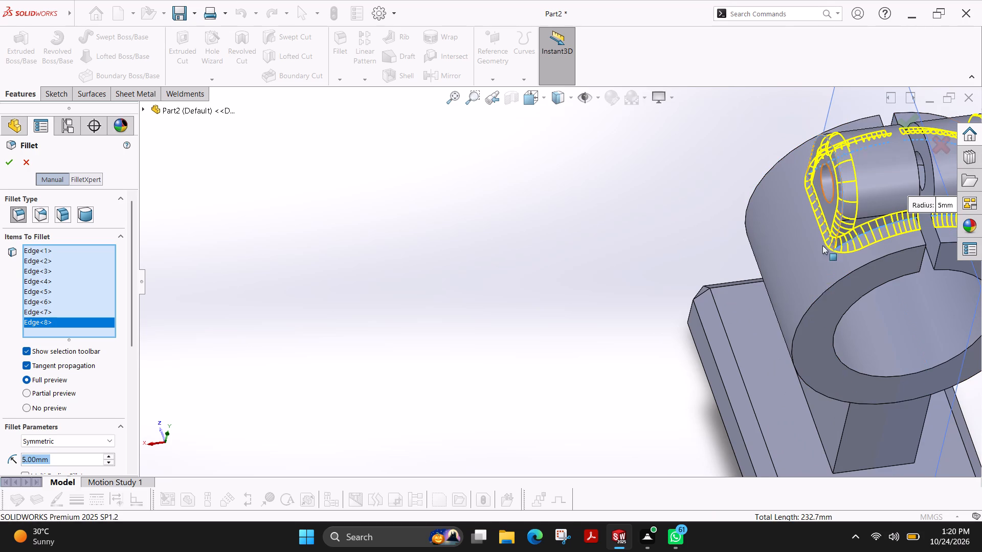
scroll(783, 220, up, 1)
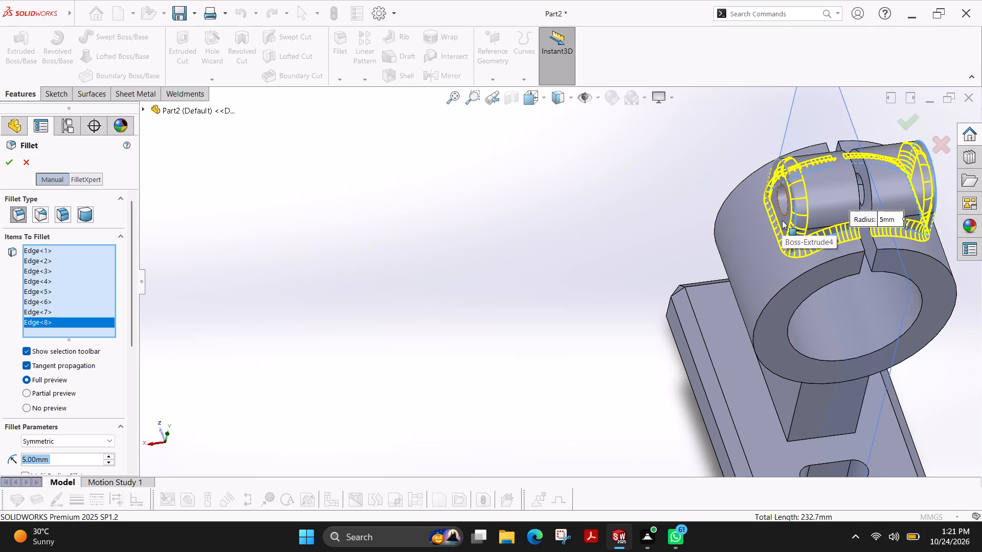
click(6, 163)
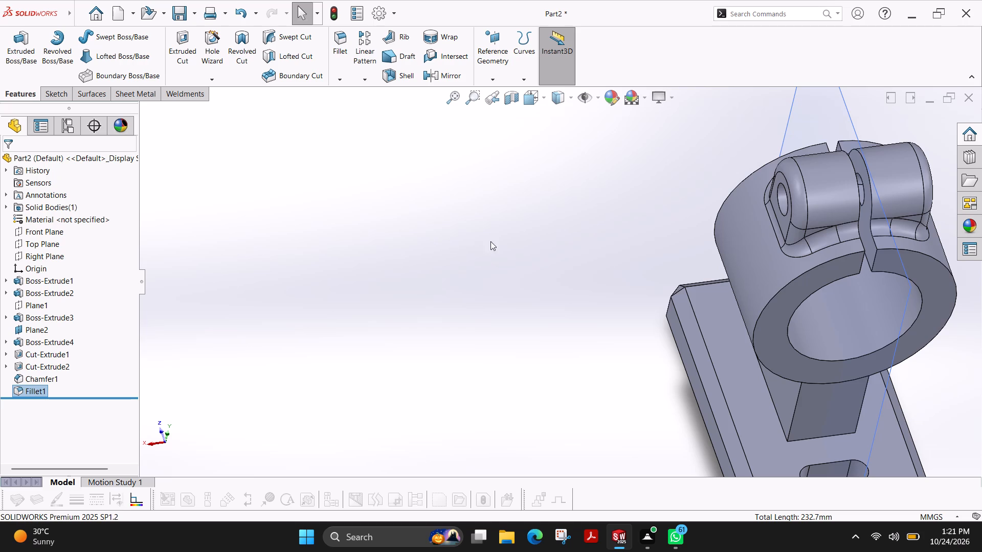
Delete the chamfer feature from the base.
scroll(620, 284, up, 3)
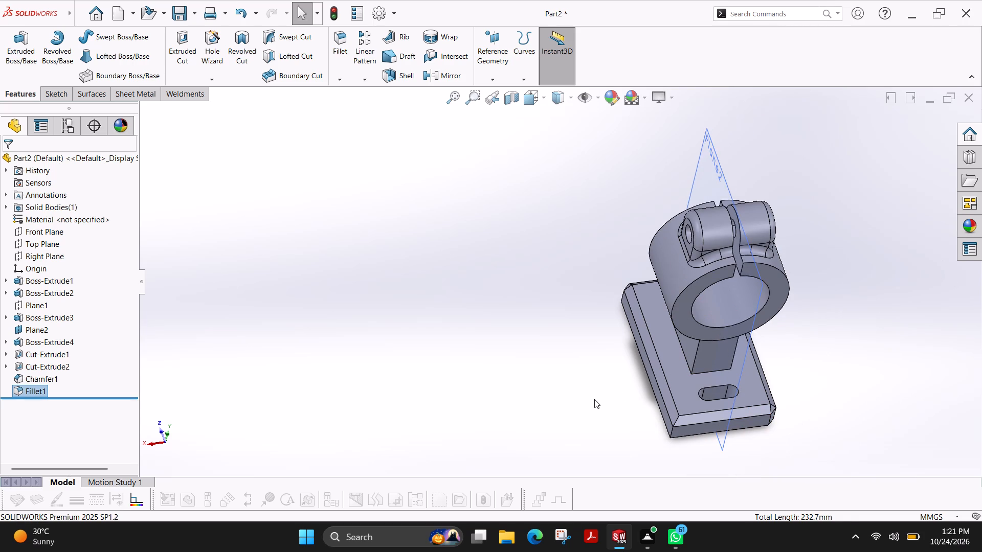
ctrl+shift+middle_drag(600, 401, 581, 307)
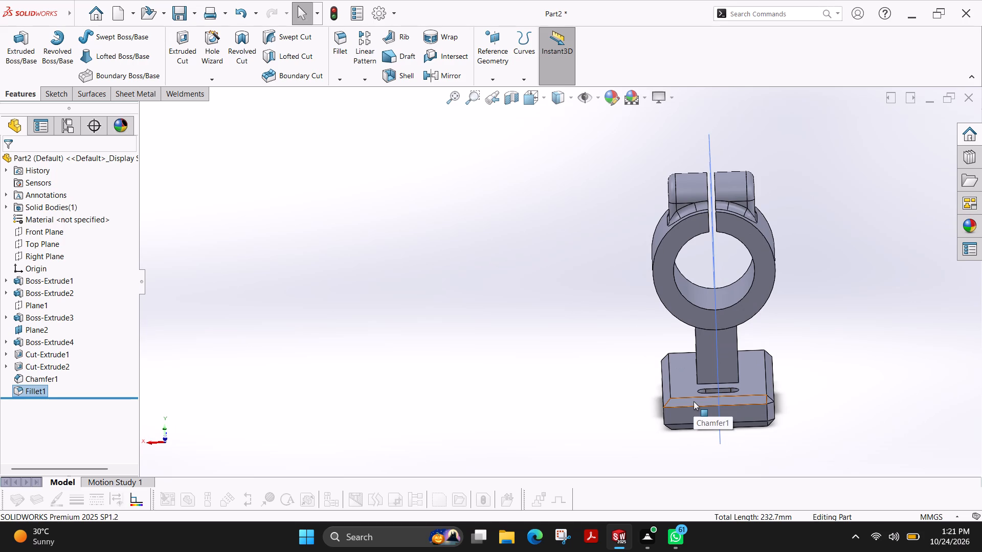
click(52, 379)
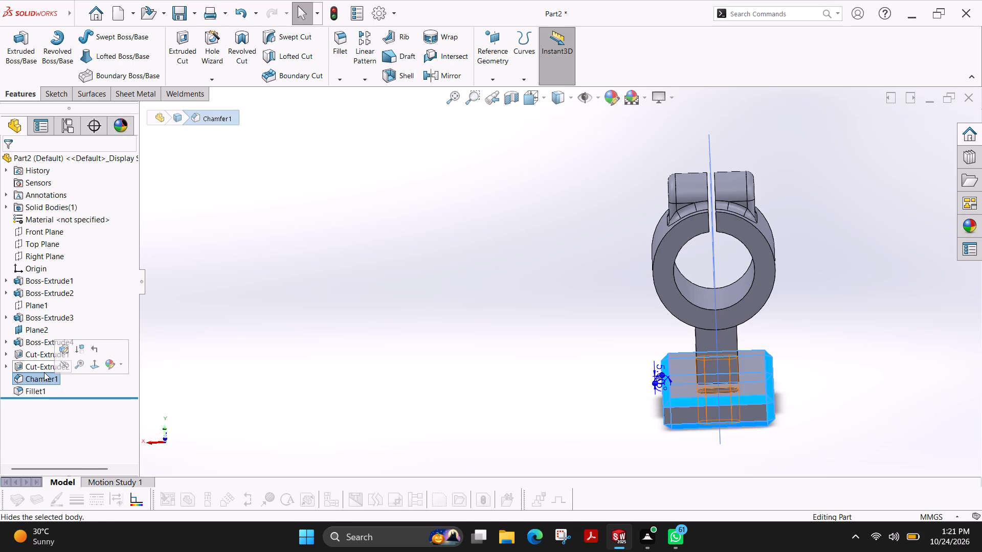
right_click(40, 377)
click(71, 385)
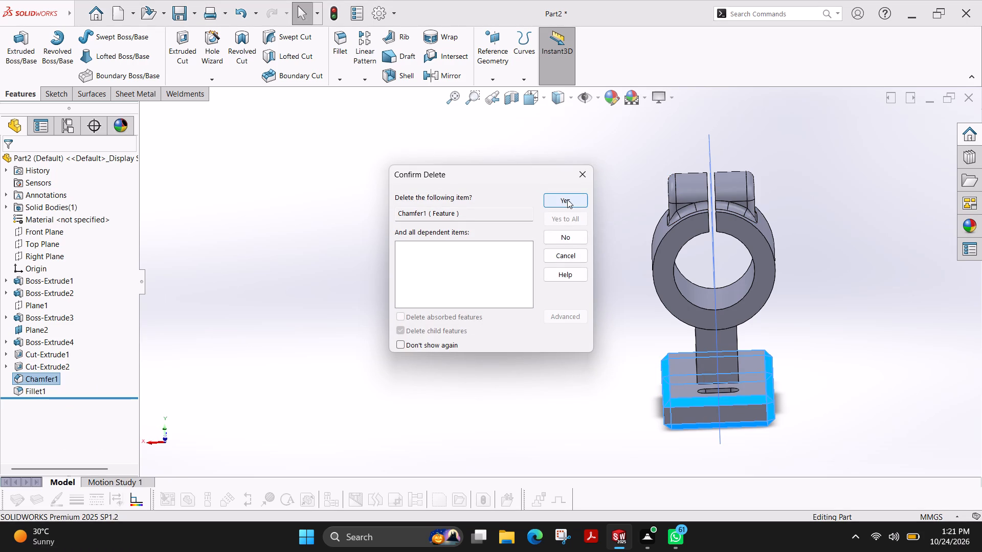
click(567, 199)
Fillet the top edge of one short end of the base with a 5 mm radius.
click(344, 50)
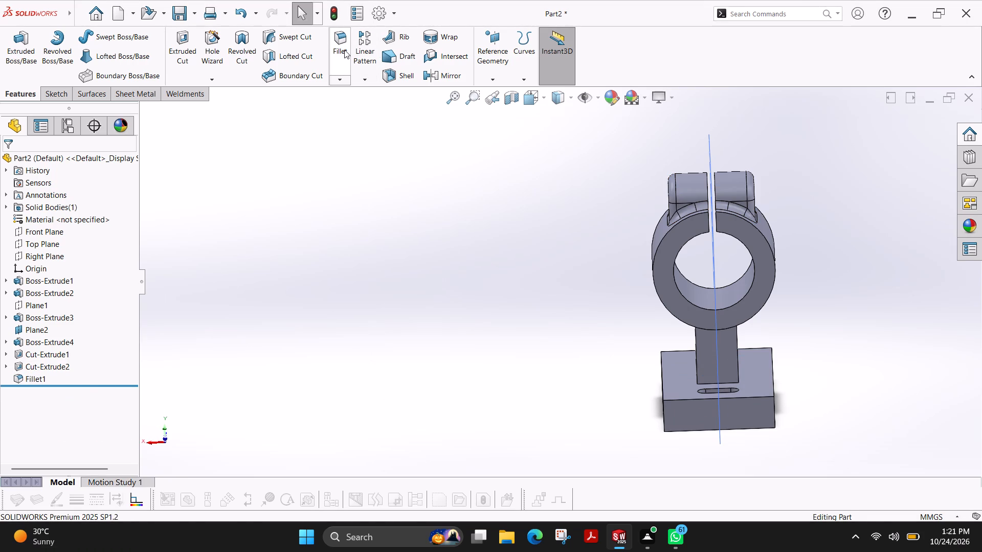
click(684, 400)
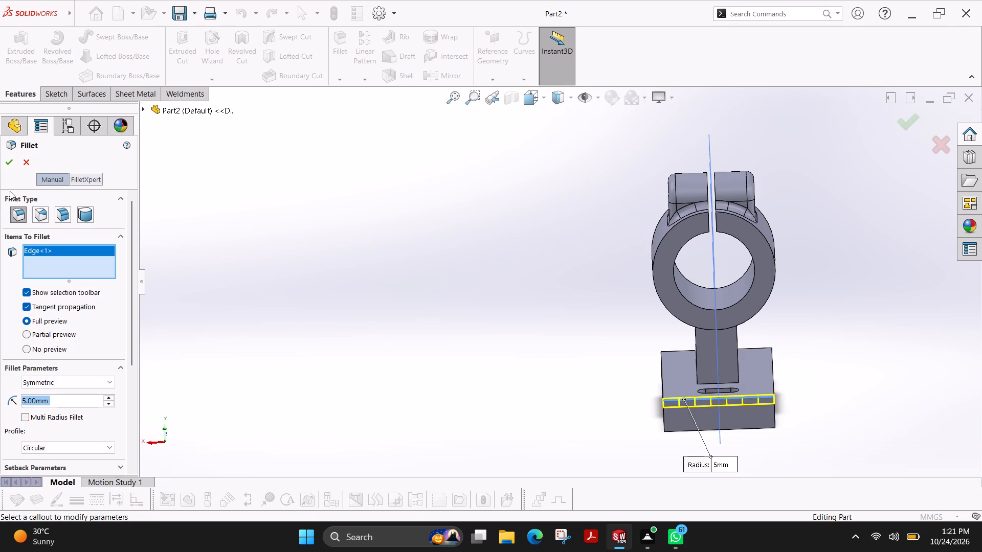
click(10, 169)
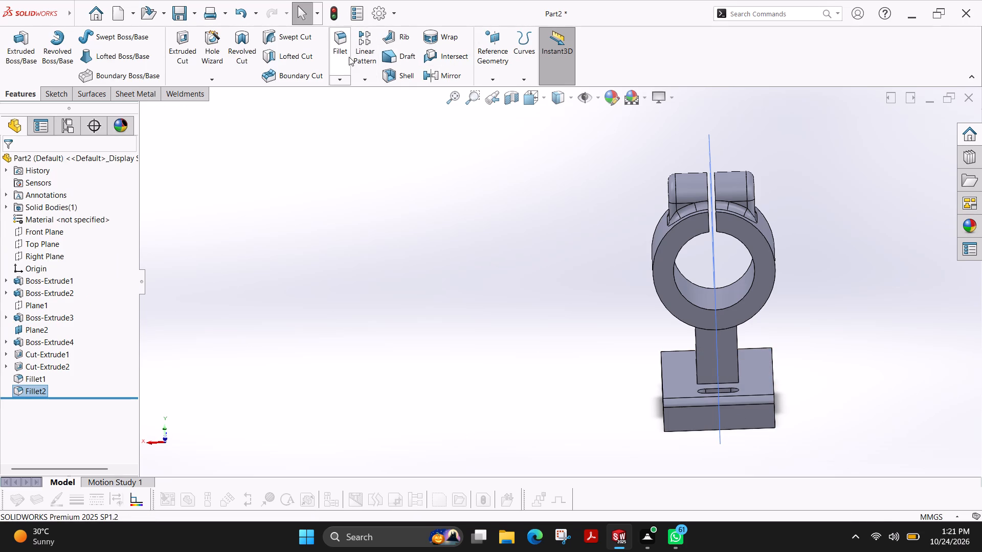
Start another 5 mm Fillet on one long side of the base, selecting both vertical corner edges and the bottom long edge.
click(334, 50)
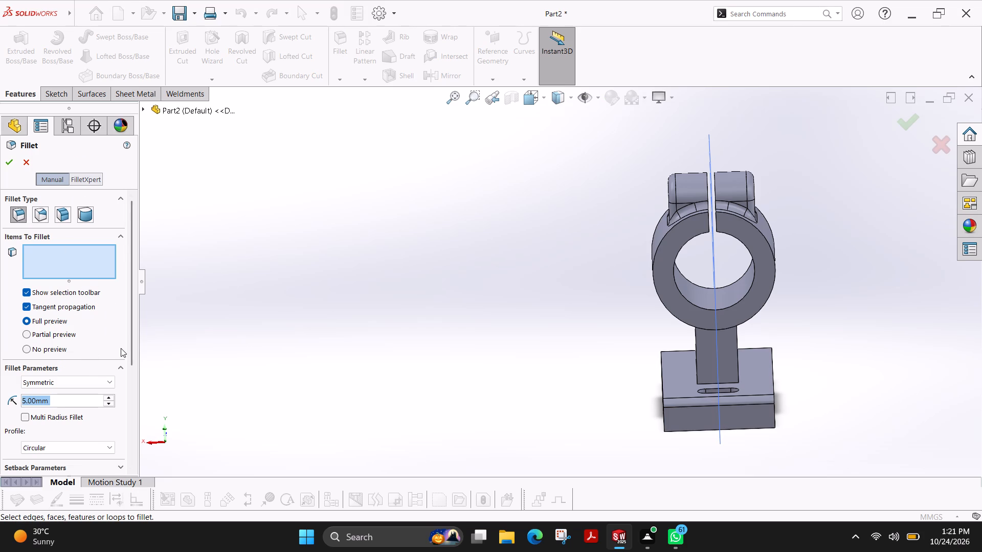
scroll(134, 348, down, 3)
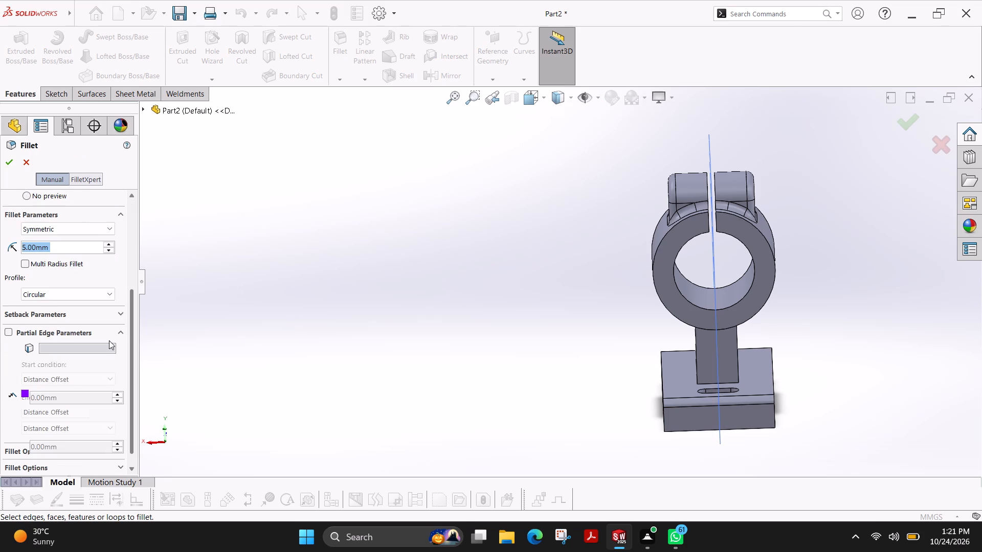
click(44, 295)
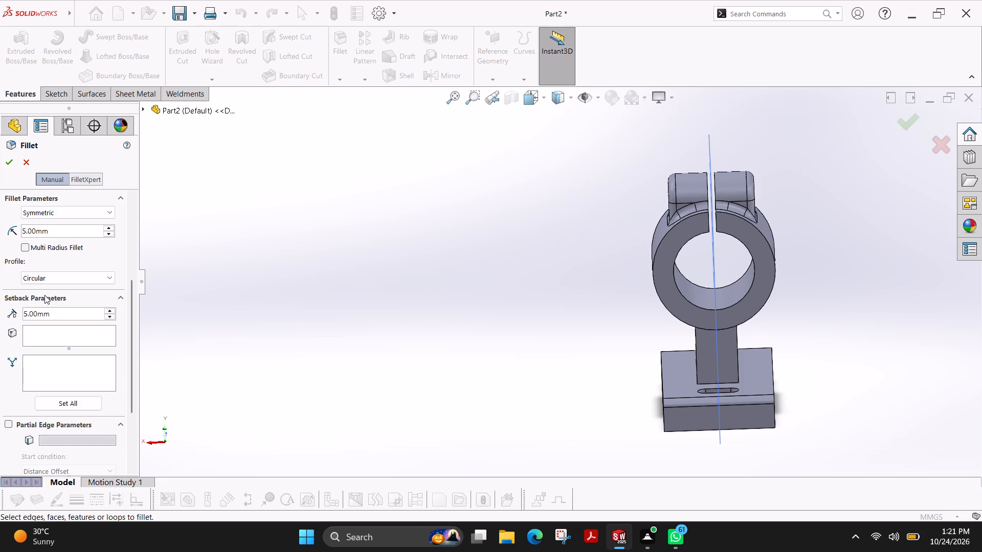
click(44, 295)
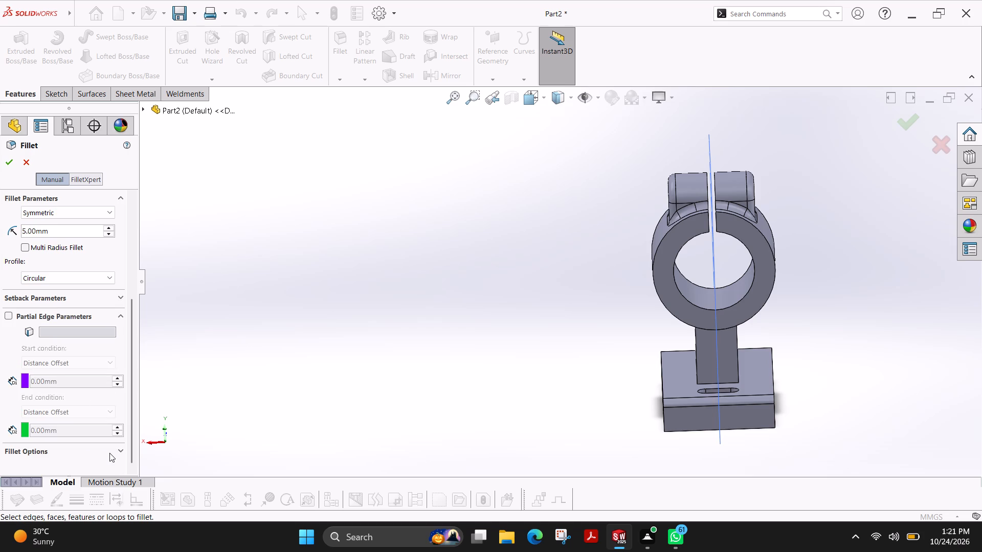
click(109, 453)
scroll(109, 453, down, 4)
click(109, 453)
scroll(656, 447, down, 5)
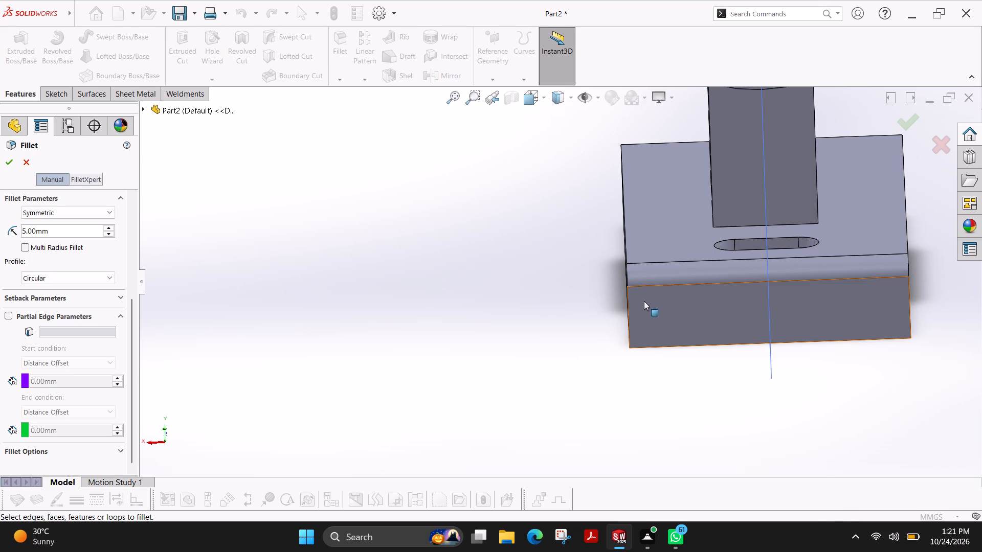
ctrl+shift+middle_drag(643, 301, 691, 259)
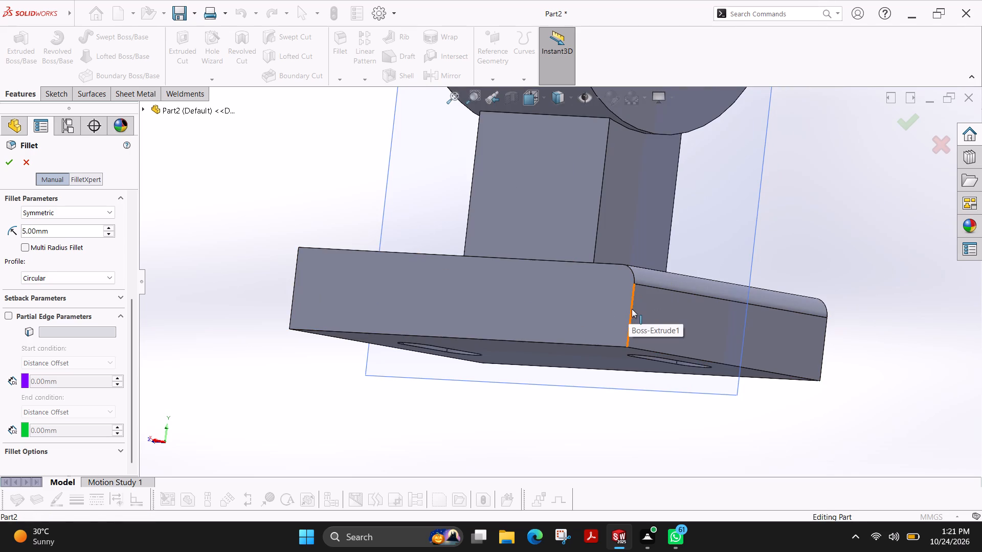
click(632, 309)
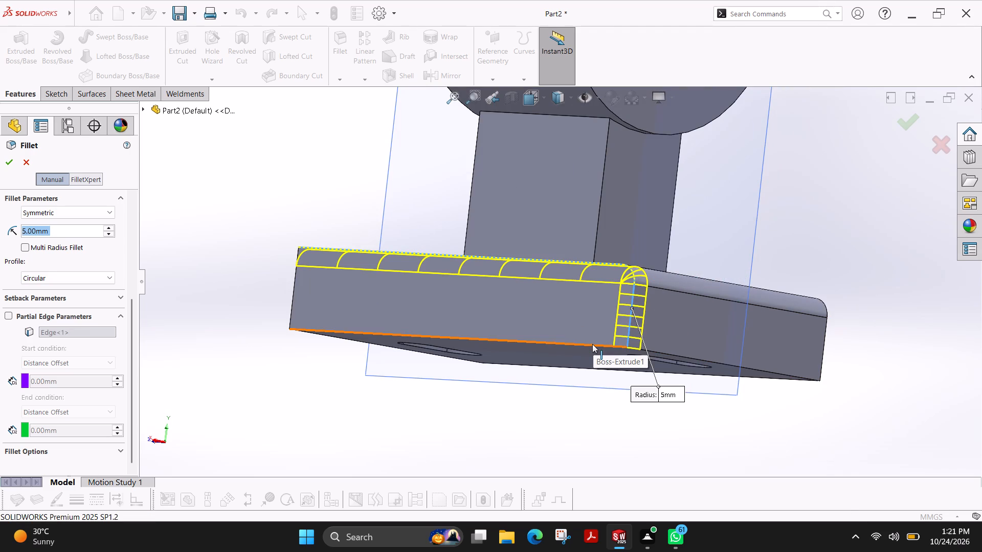
click(592, 344)
ctrl+shift+middle_drag(294, 305, 348, 319)
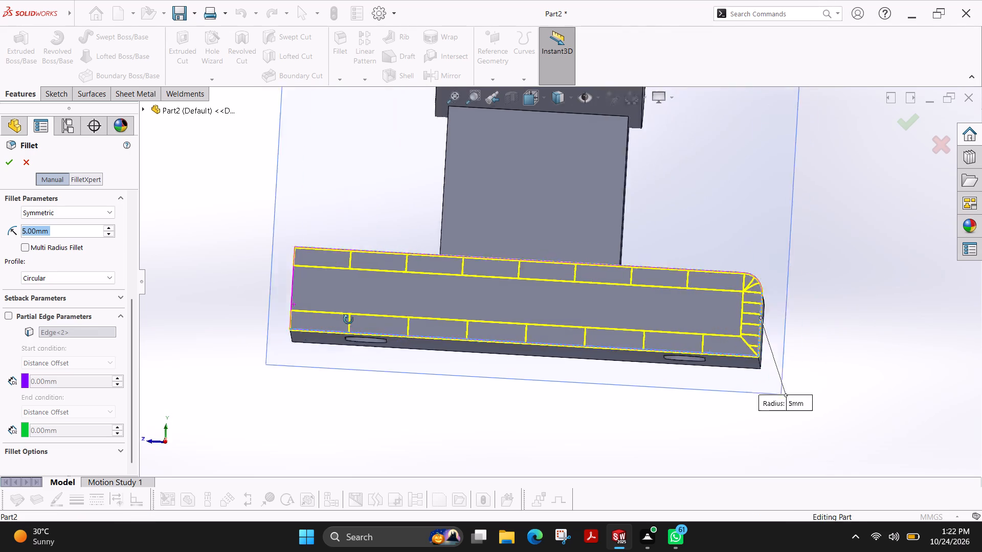
ctrl+shift+middle_drag(348, 319, 406, 349)
click(295, 289)
Add the top edge, bottom edge and other vertical corner edge of the base's unfilleted short end to the 5 mm fillet.
ctrl+shift+middle_drag(249, 346, 256, 346)
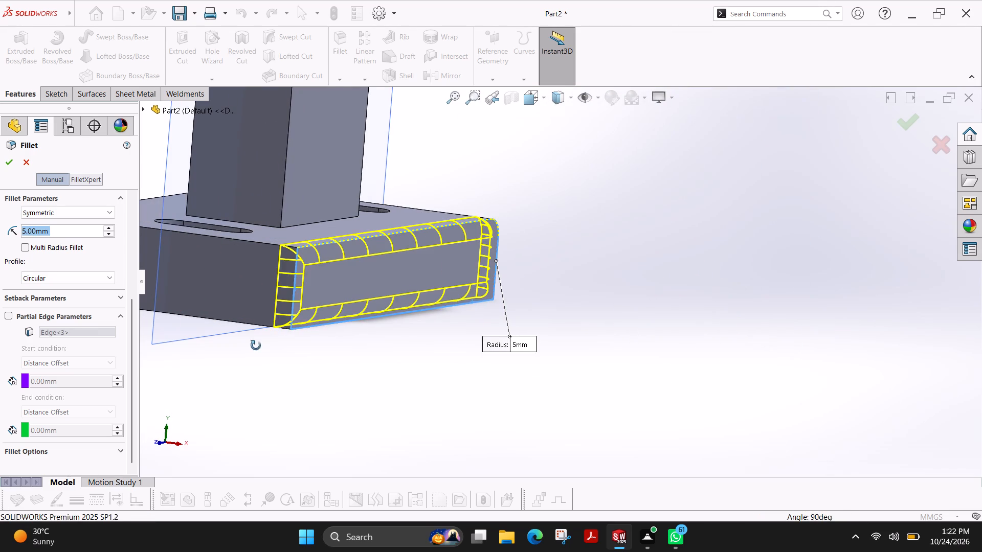
ctrl+shift+middle_drag(256, 346, 306, 344)
scroll(216, 360, up, 3)
scroll(346, 255, down, 2)
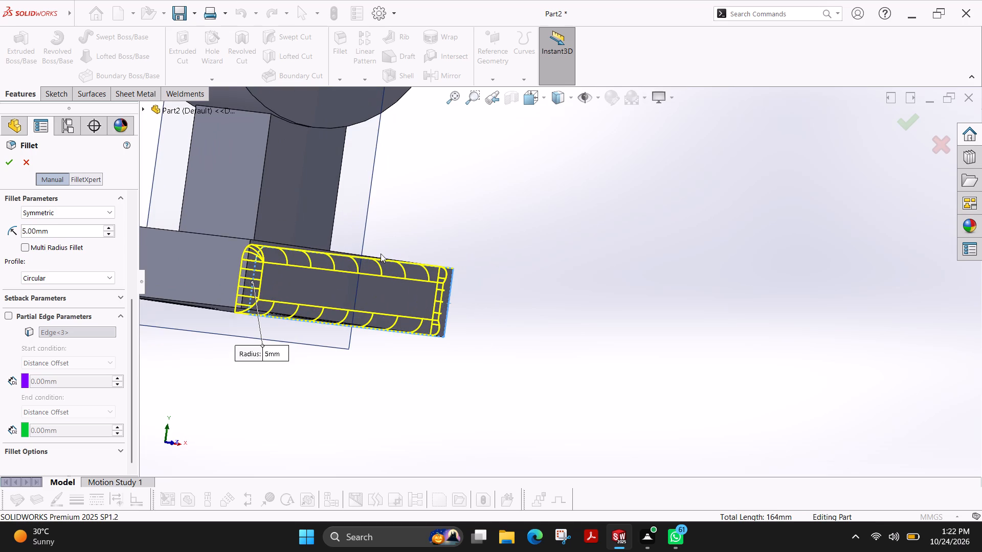
ctrl+shift+middle_drag(406, 227, 412, 305)
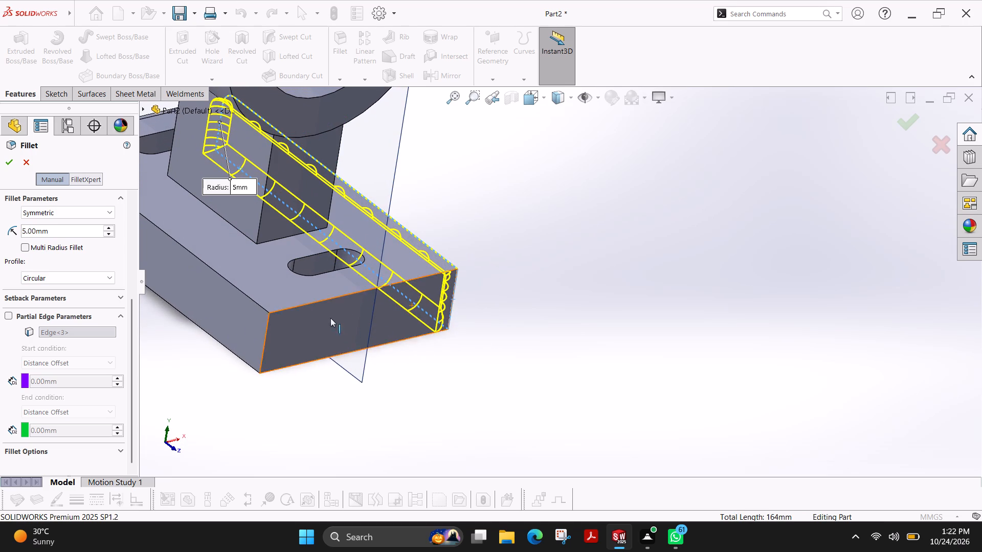
click(309, 303)
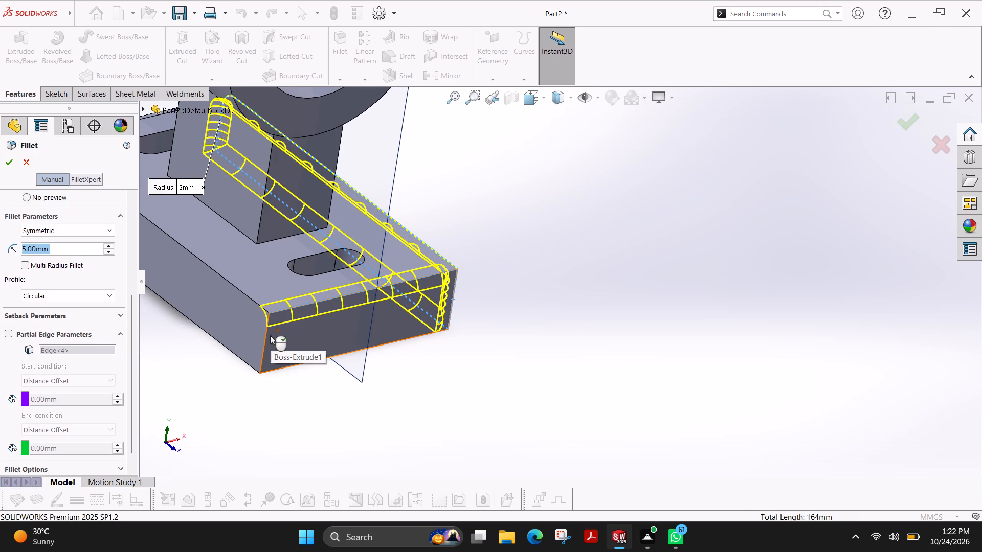
click(265, 340)
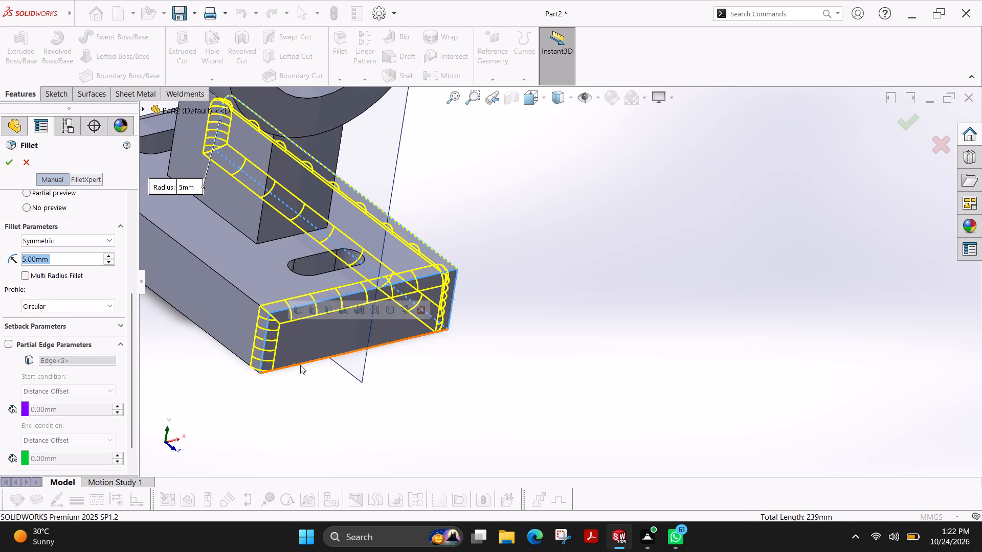
click(300, 365)
ctrl+shift+middle_drag(198, 372, 231, 381)
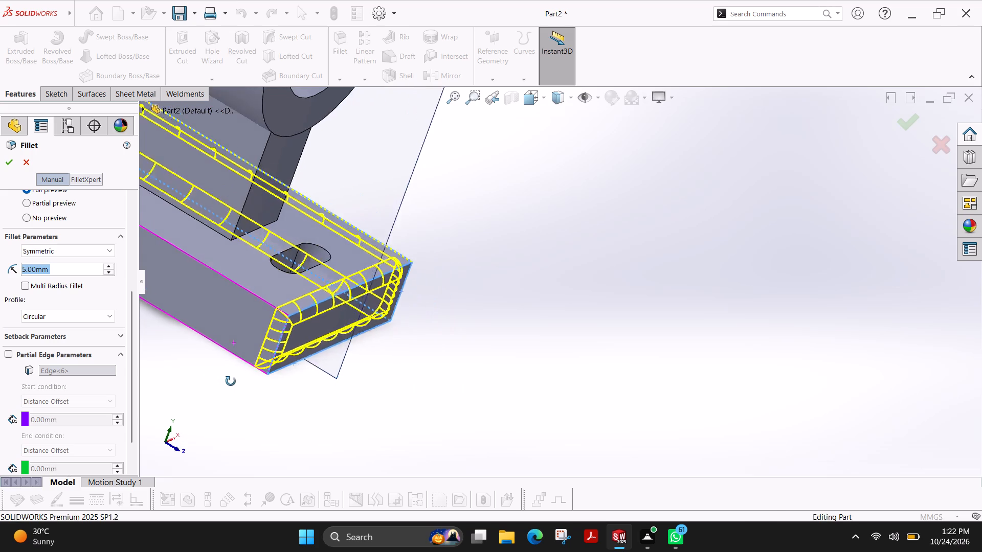
Add the remaining long side's top and bottom edges and the last short end's bottom edge, and complete the base's 5 mm fillet.
ctrl+shift+middle_drag(231, 381, 239, 381)
scroll(239, 376, up, 3)
ctrl+shift+middle_drag(337, 288, 332, 302)
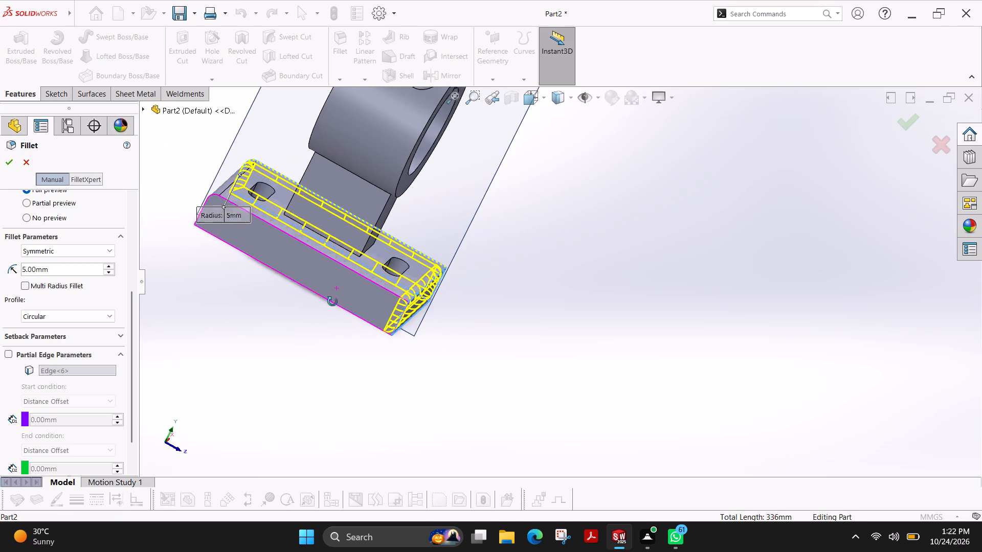
ctrl+shift+middle_drag(332, 302, 318, 339)
click(379, 296)
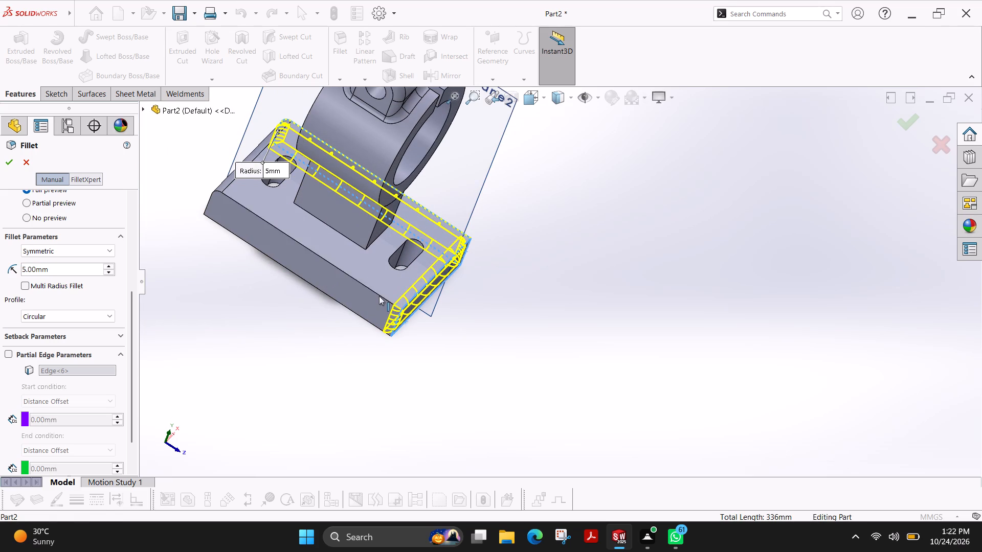
click(373, 325)
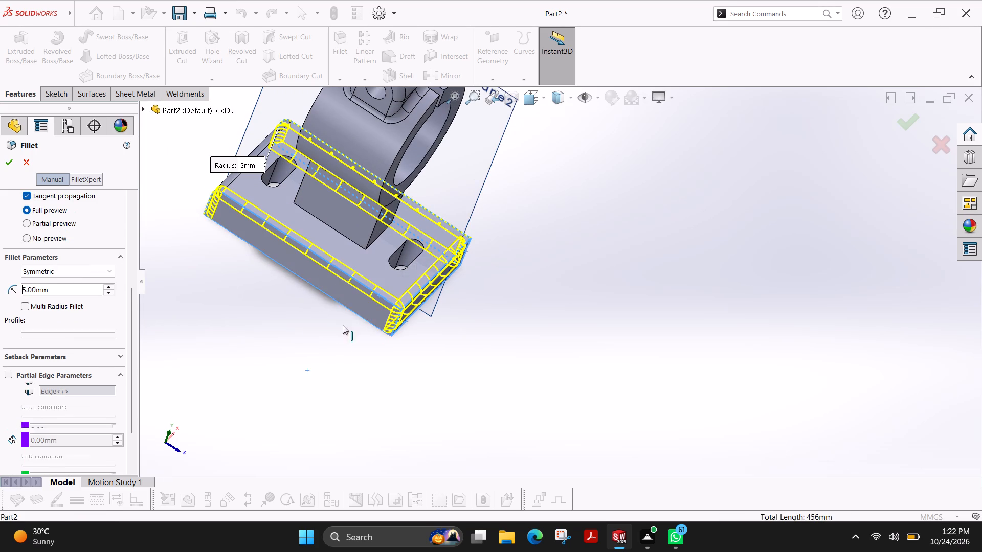
scroll(212, 265, up, 3)
ctrl+shift+middle_drag(286, 205, 380, 352)
scroll(374, 260, up, 4)
ctrl+shift+middle_drag(480, 265, 500, 238)
scroll(500, 238, down, 11)
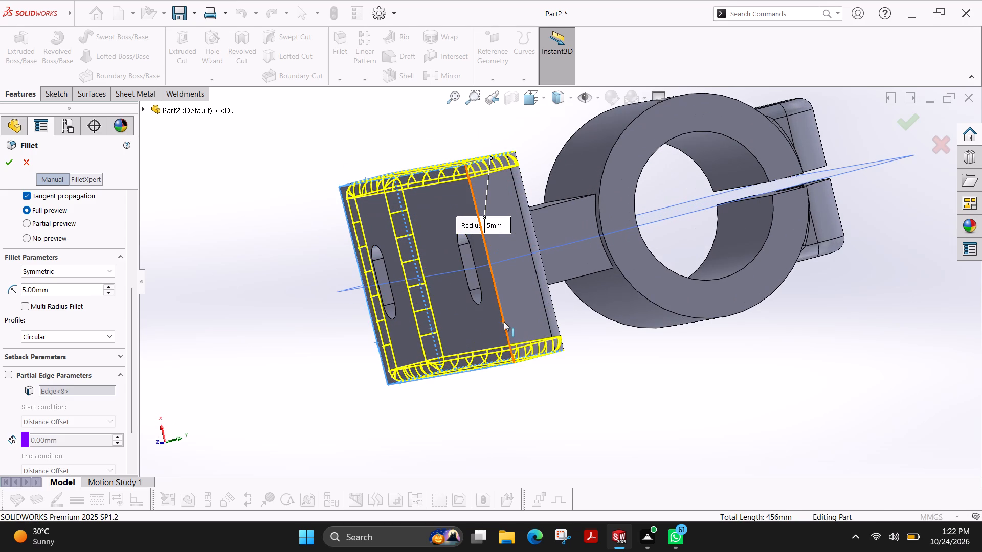
click(504, 321)
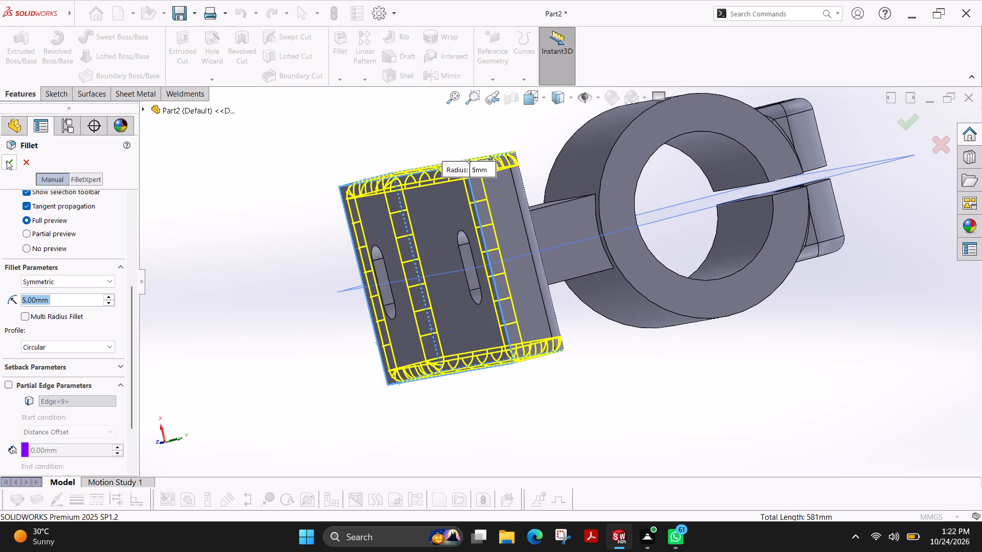
click(8, 160)
Chamfer the four vertical corner edges of the upright boss at 5 mm and 45 degrees.
ctrl+shift+middle_drag(685, 352, 588, 251)
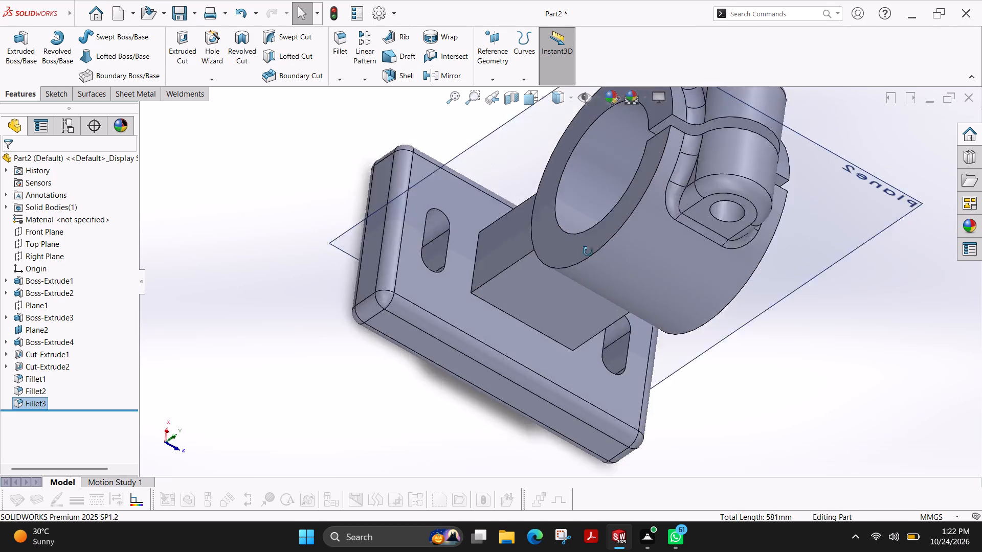
ctrl+shift+middle_drag(588, 251, 615, 153)
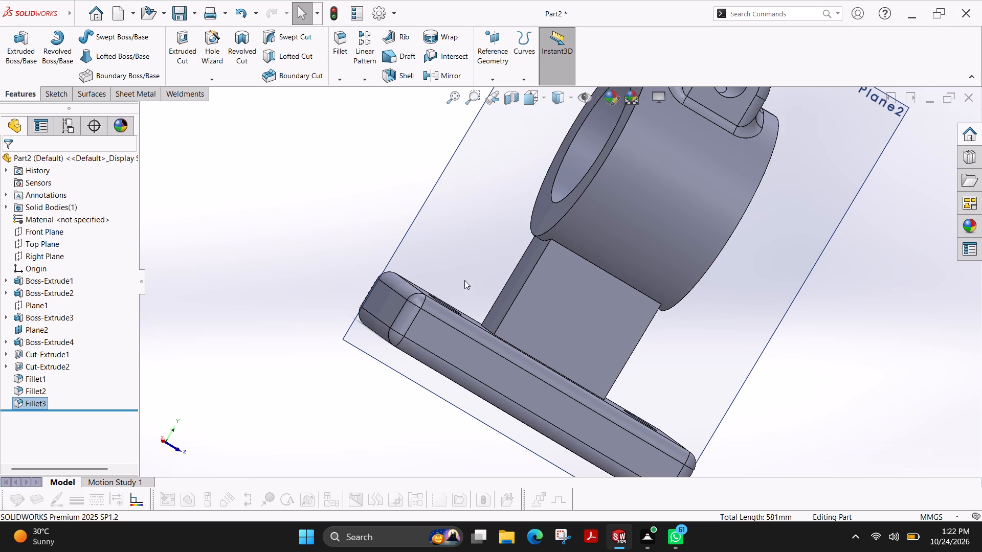
click(348, 79)
click(354, 104)
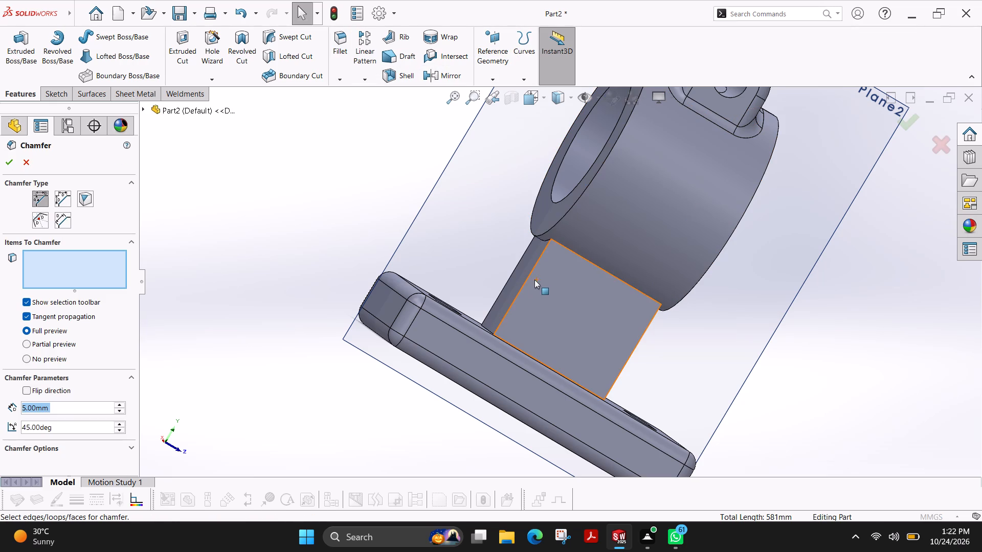
click(526, 281)
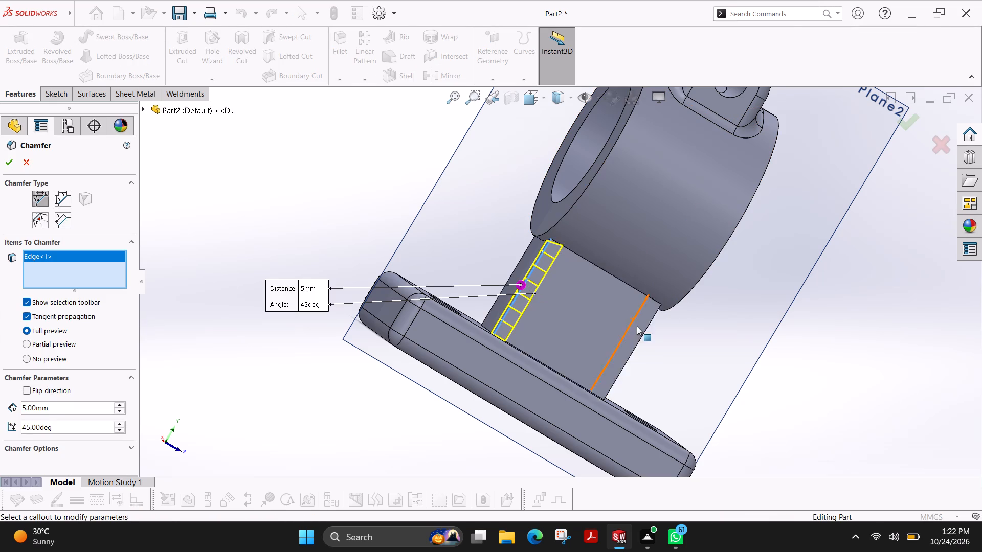
click(641, 338)
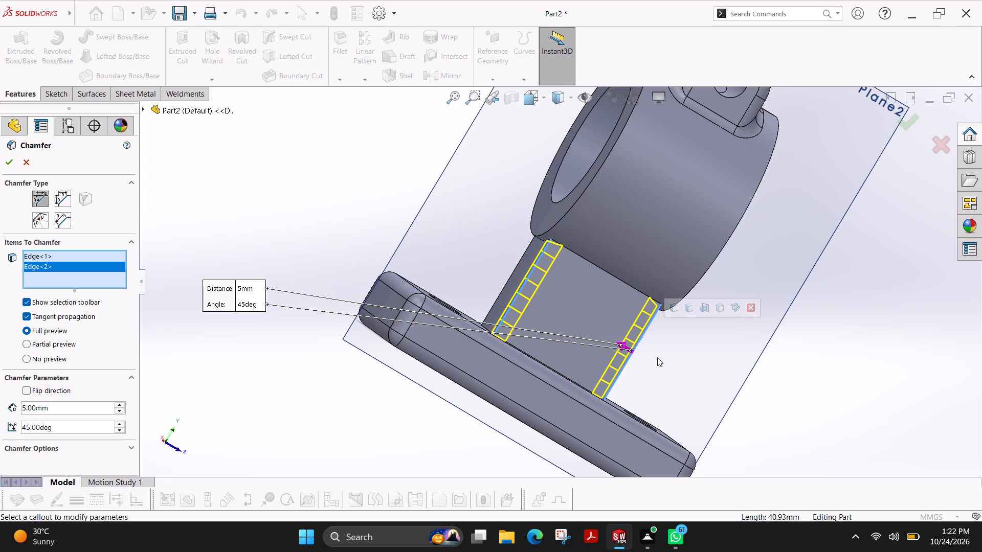
ctrl+shift+middle_drag(706, 340, 593, 318)
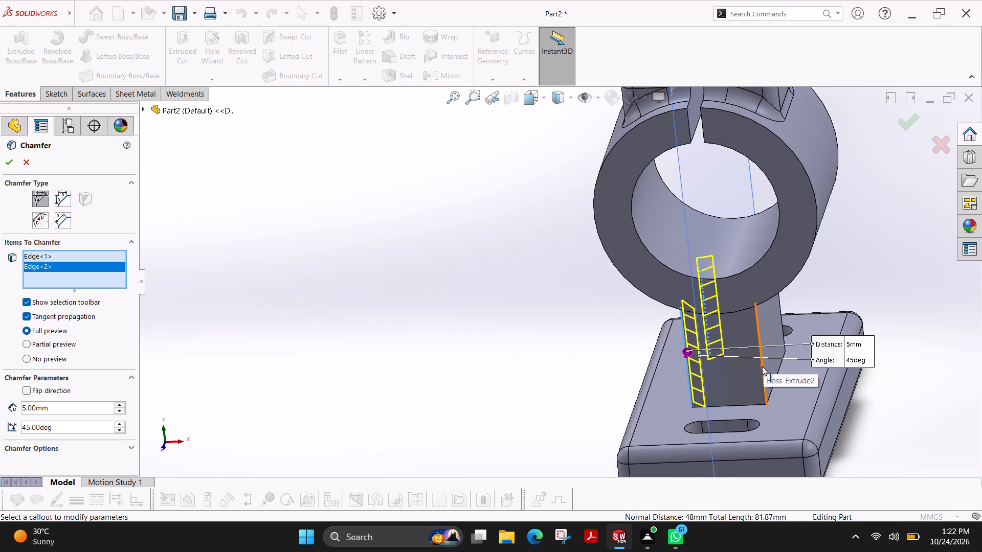
click(762, 366)
ctrl+shift+middle_drag(844, 247, 805, 268)
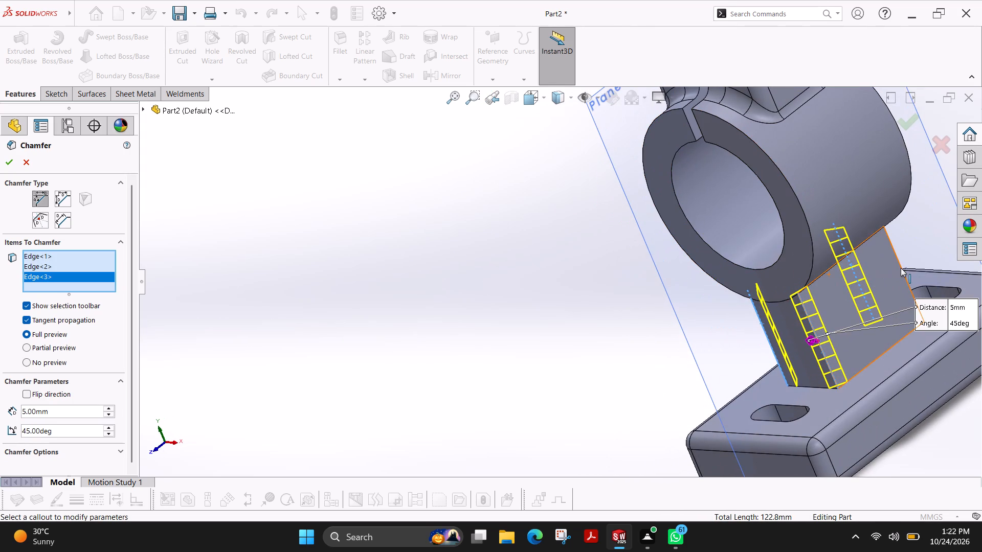
click(901, 268)
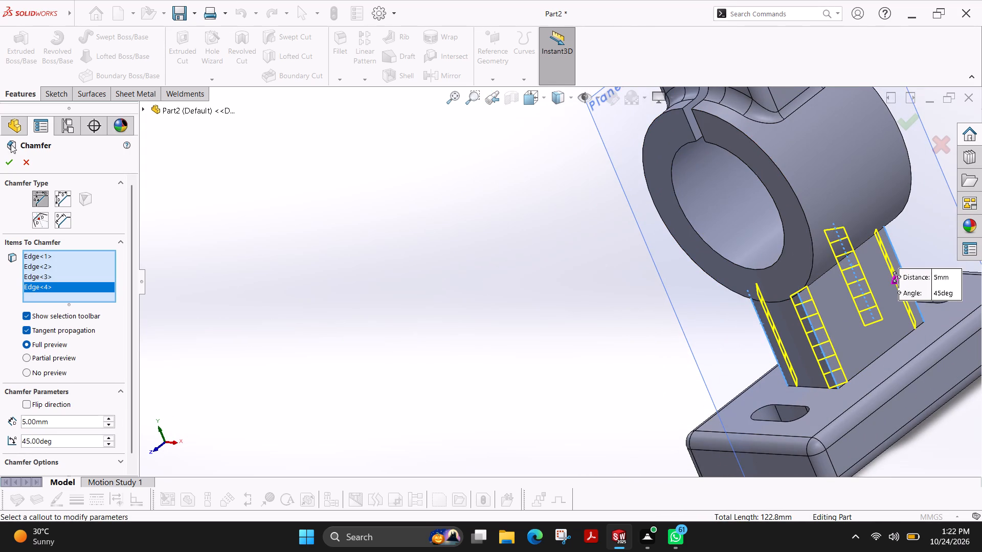
click(8, 159)
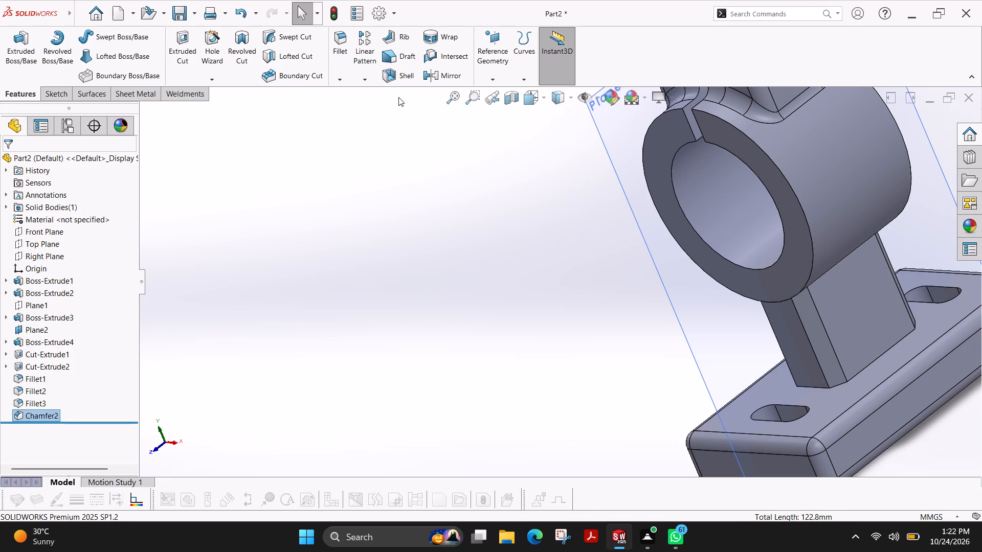
Fillet all eight edges where the chamfered upright boss meets the base with a 5 mm radius.
click(342, 53)
click(875, 362)
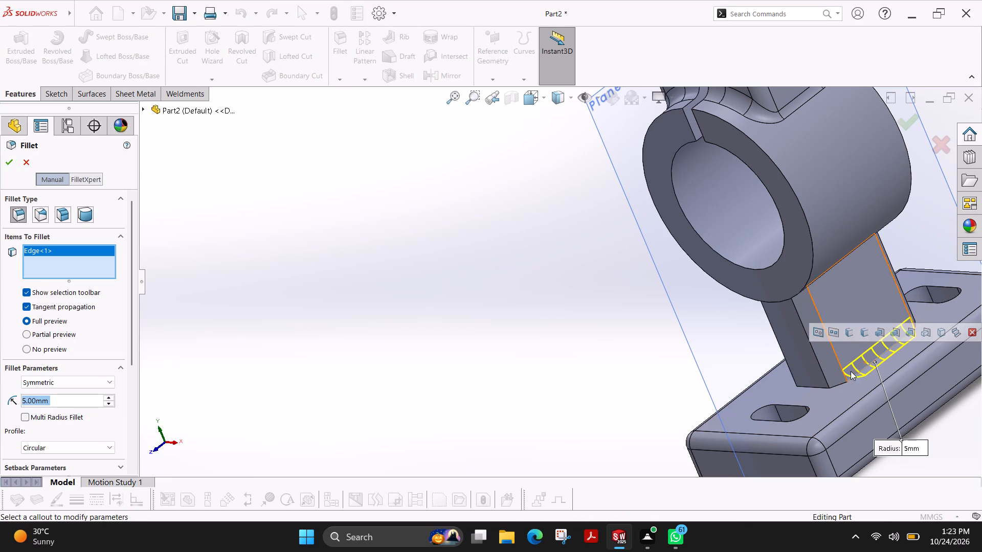
click(838, 384)
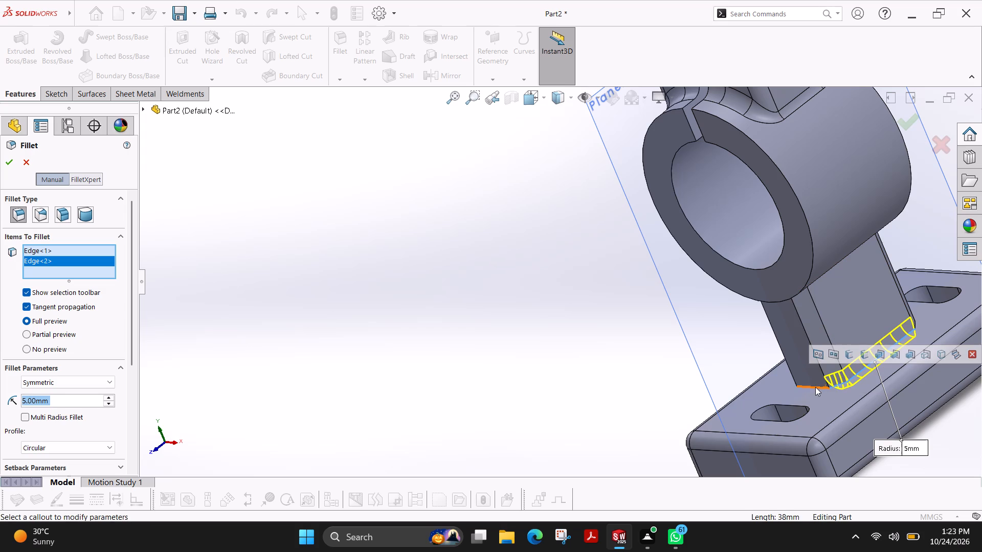
click(815, 387)
ctrl+shift+middle_drag(511, 288, 518, 286)
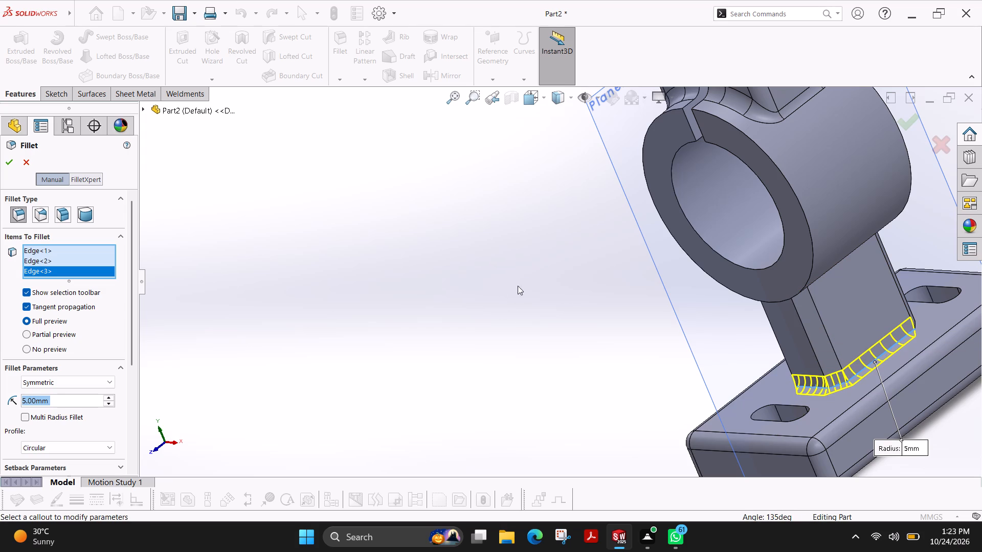
ctrl+shift+middle_drag(518, 286, 630, 285)
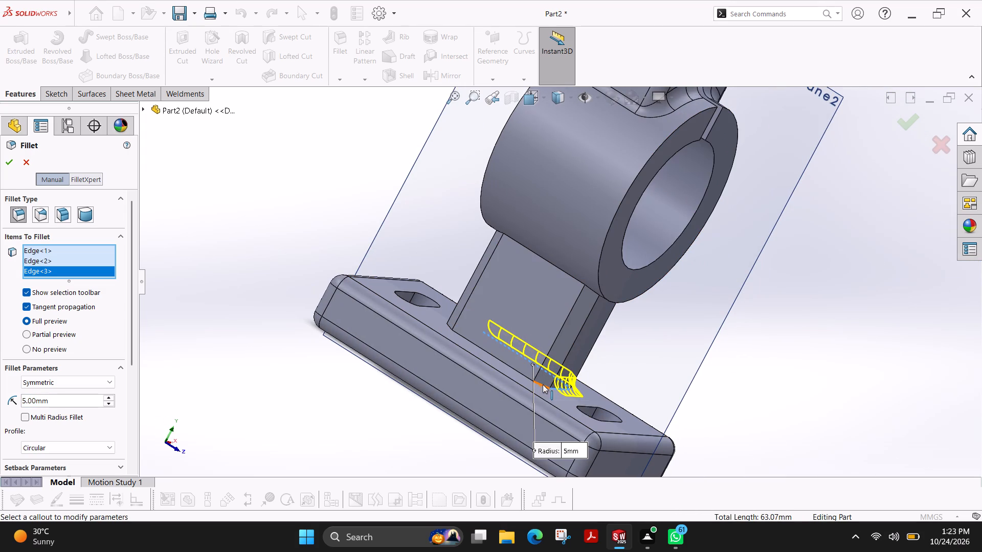
click(543, 384)
click(524, 375)
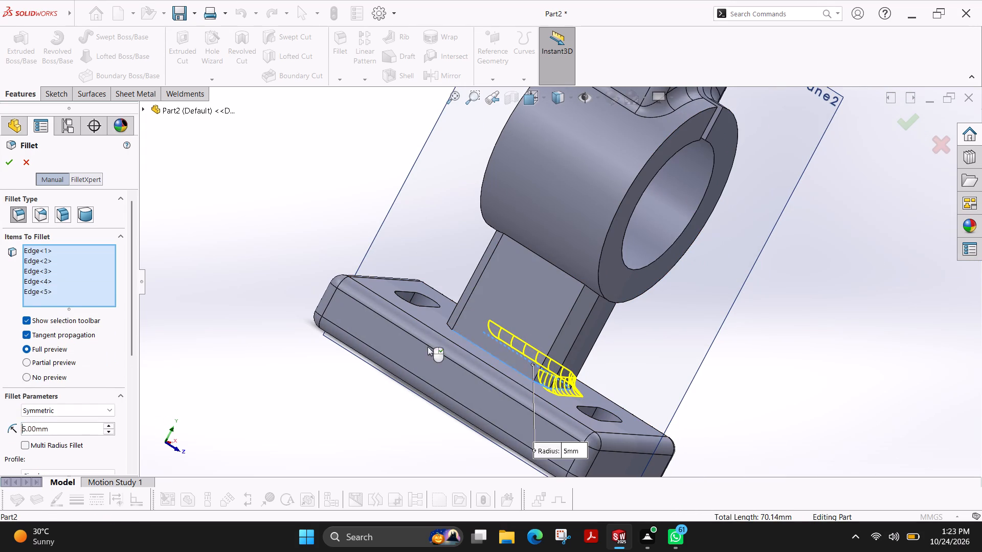
ctrl+shift+middle_drag(351, 255, 416, 370)
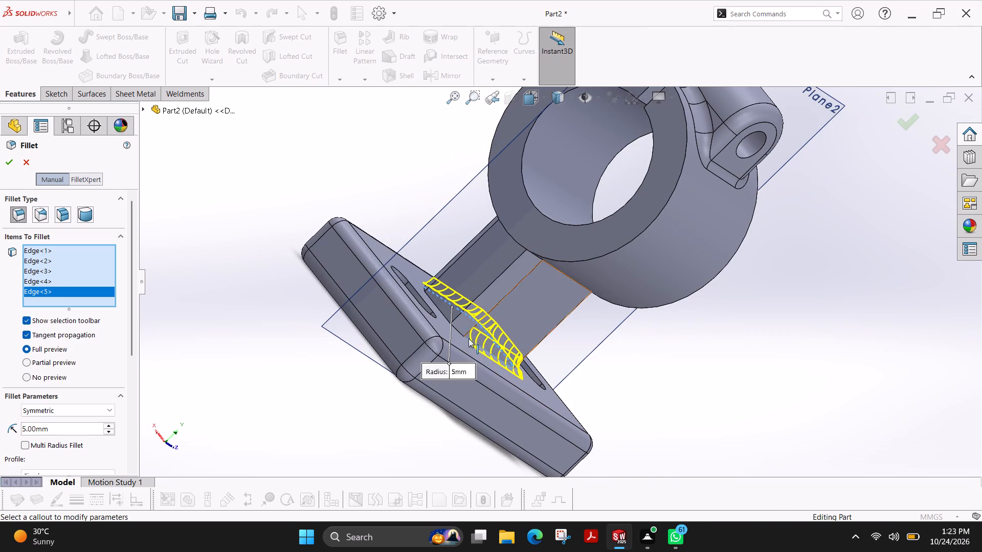
click(458, 333)
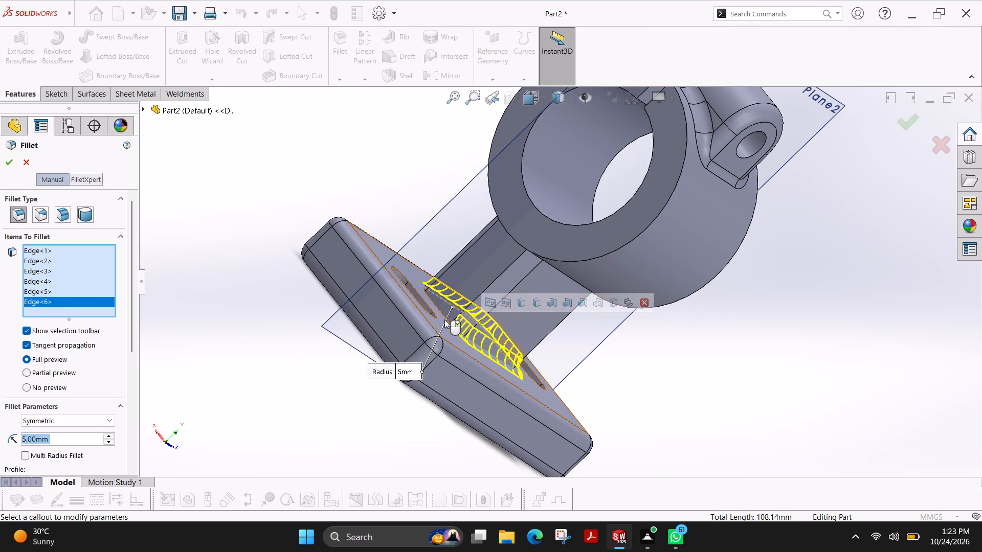
click(446, 317)
ctrl+shift+middle_drag(318, 238, 343, 297)
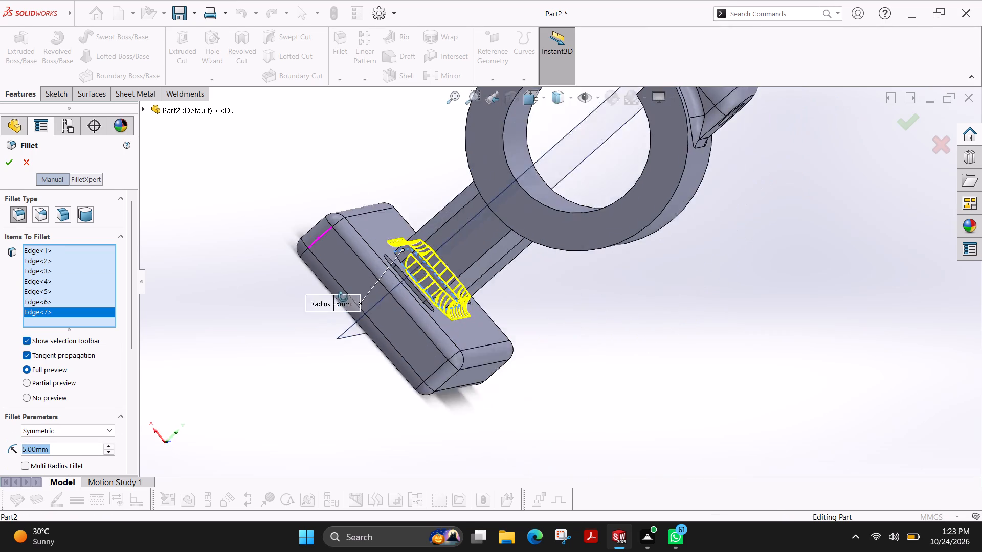
ctrl+shift+middle_drag(343, 297, 358, 362)
click(362, 206)
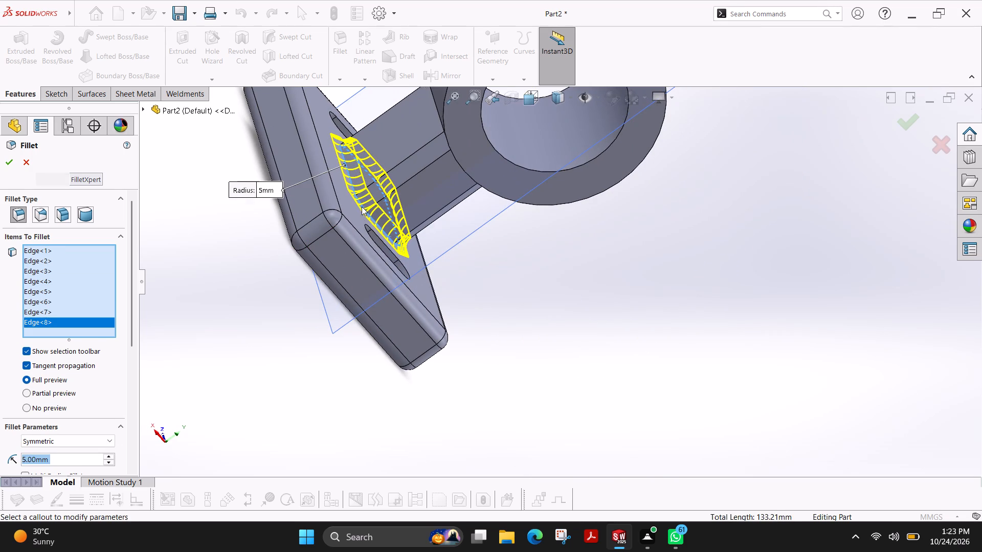
click(11, 168)
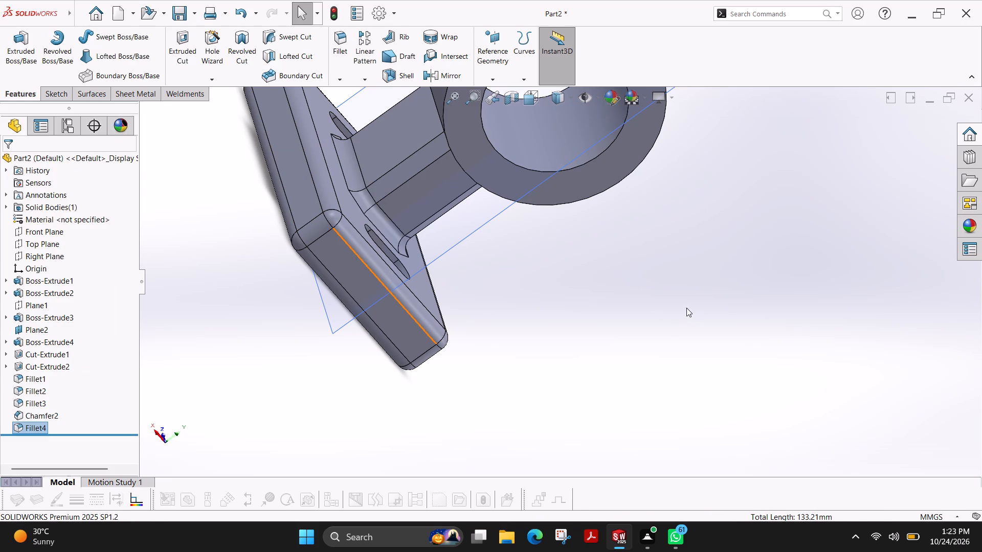
Inspect the whole part from several sides, finishing in a standard angled view that shows the ring, lug and base.
ctrl+shift+middle_drag(681, 314, 600, 268)
ctrl+shift+middle_drag(645, 381, 615, 326)
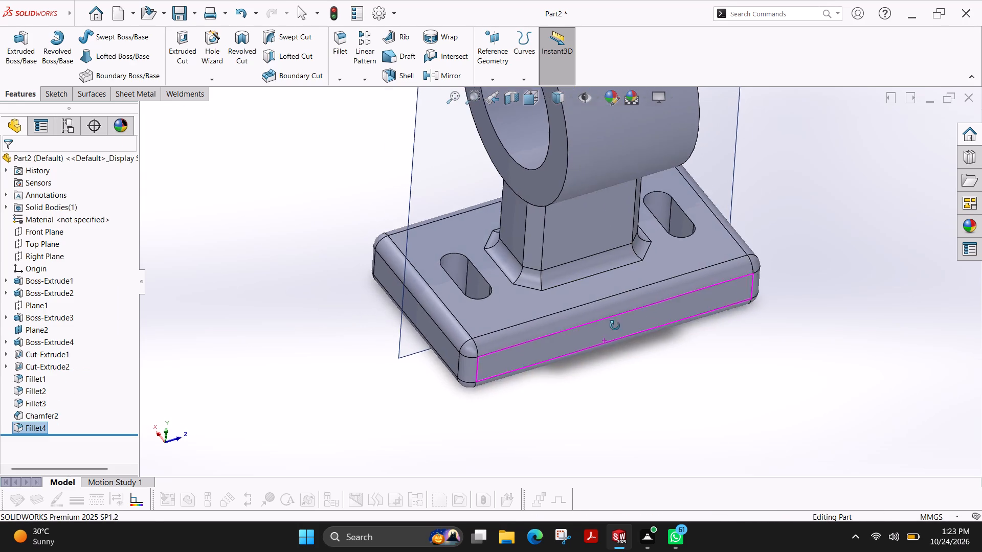
ctrl+shift+middle_drag(615, 326, 593, 315)
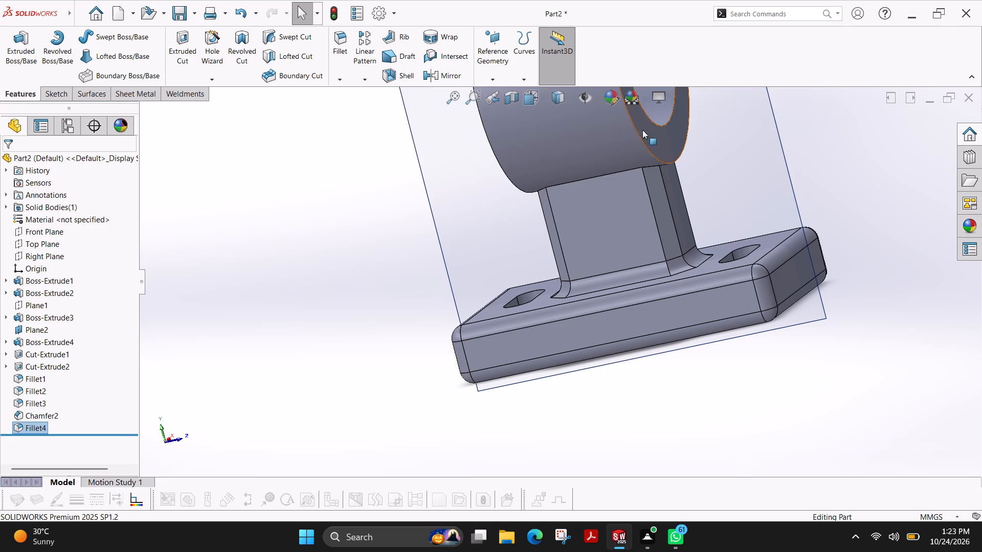
scroll(625, 161, up, 4)
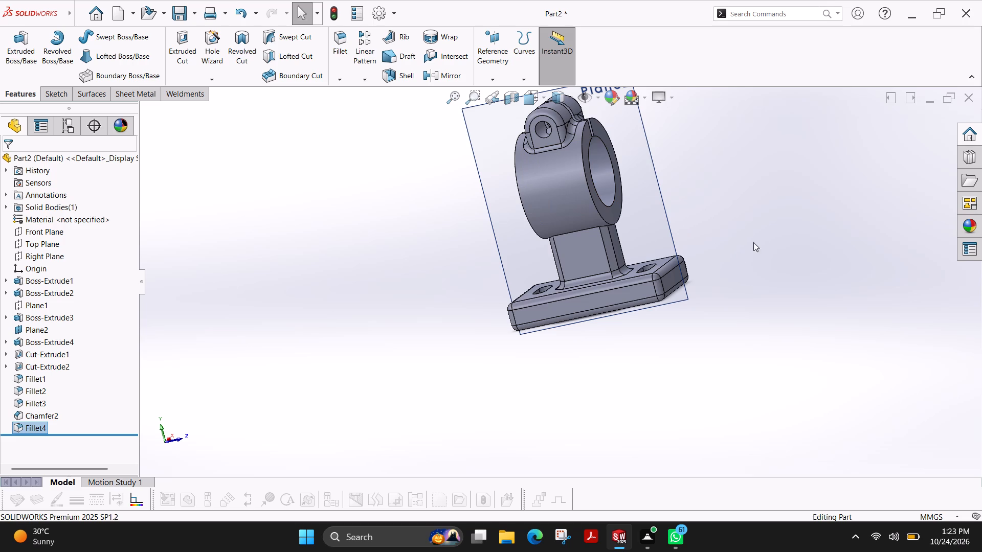
ctrl+shift+middle_drag(735, 330, 792, 269)
ctrl+shift+scroll(738, 329, up, 1)
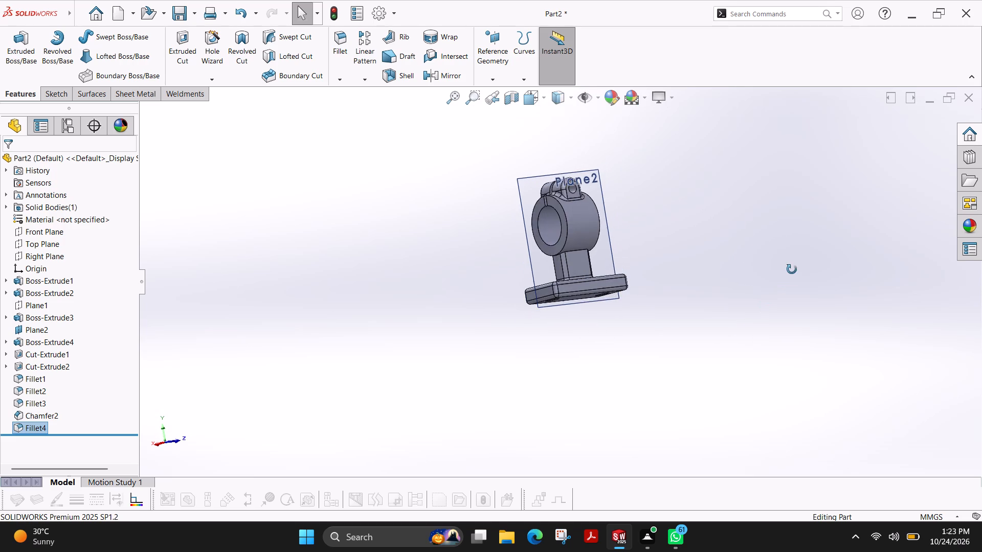
ctrl+shift+middle_drag(792, 269, 790, 269)
ctrl+shift+middle_drag(466, 238, 464, 358)
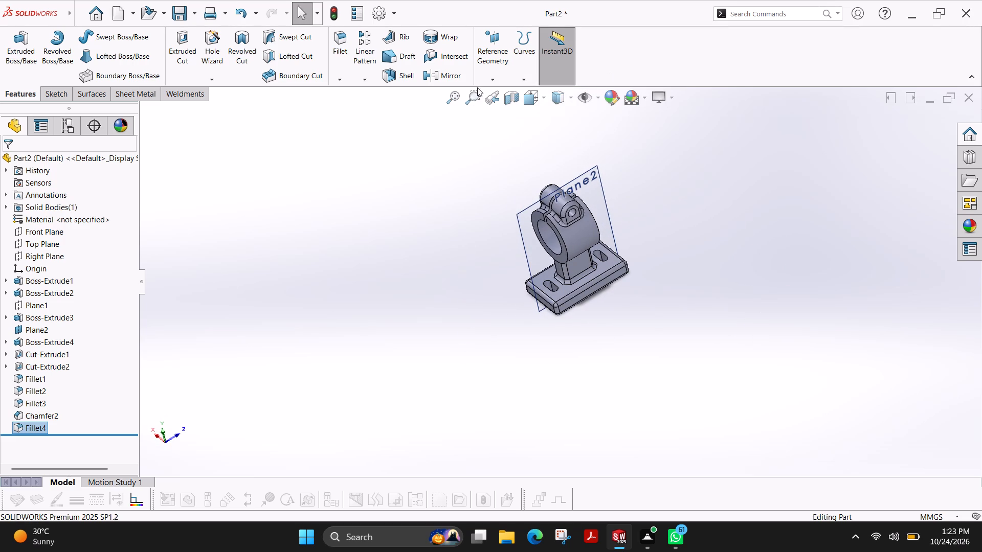
click(545, 102)
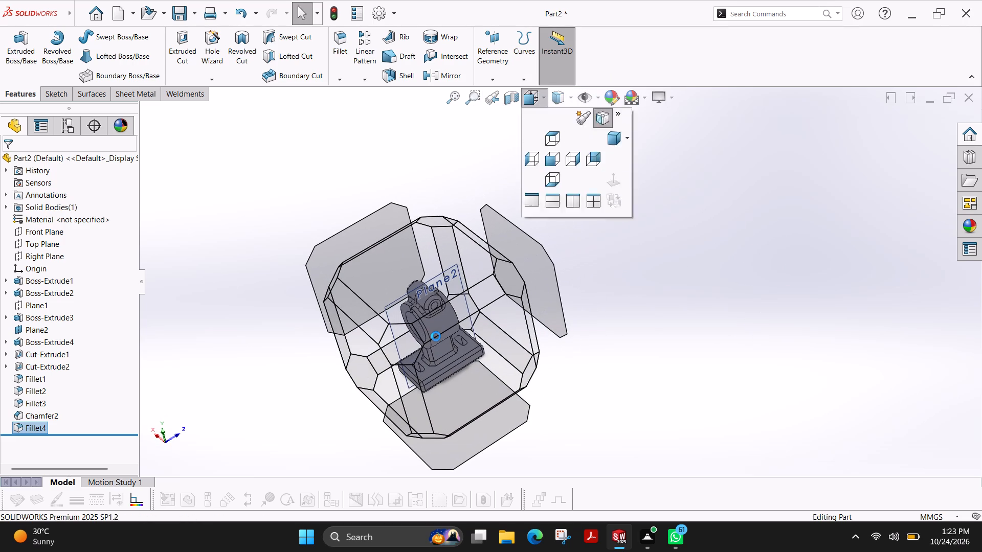
click(405, 343)
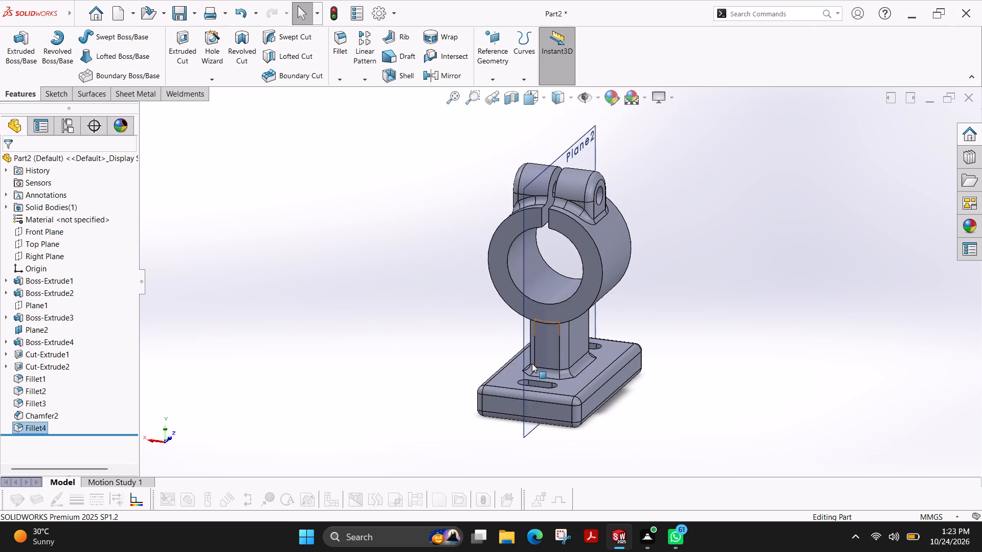
Hide the reference plane Plane2.
right_click(526, 355)
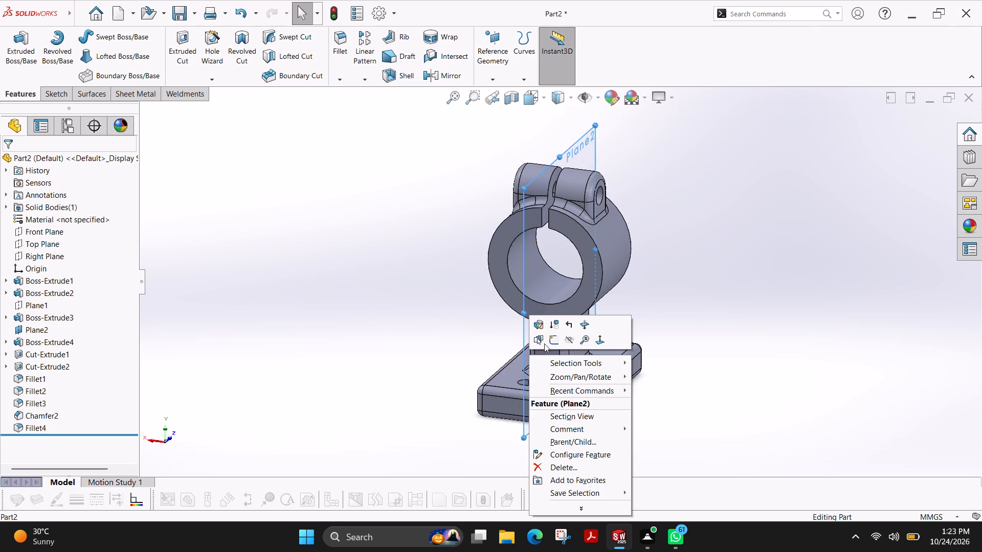
click(566, 341)
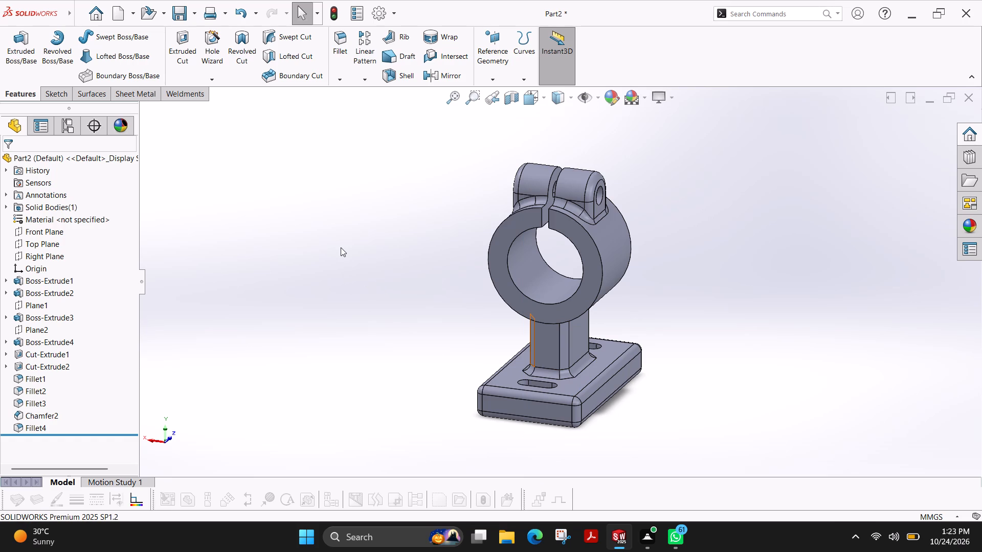
Save the part as fujiPart84 in the solidworks folder inside the desktop's fuji drawing file folder.
key(ctrl+s)
click(138, 36)
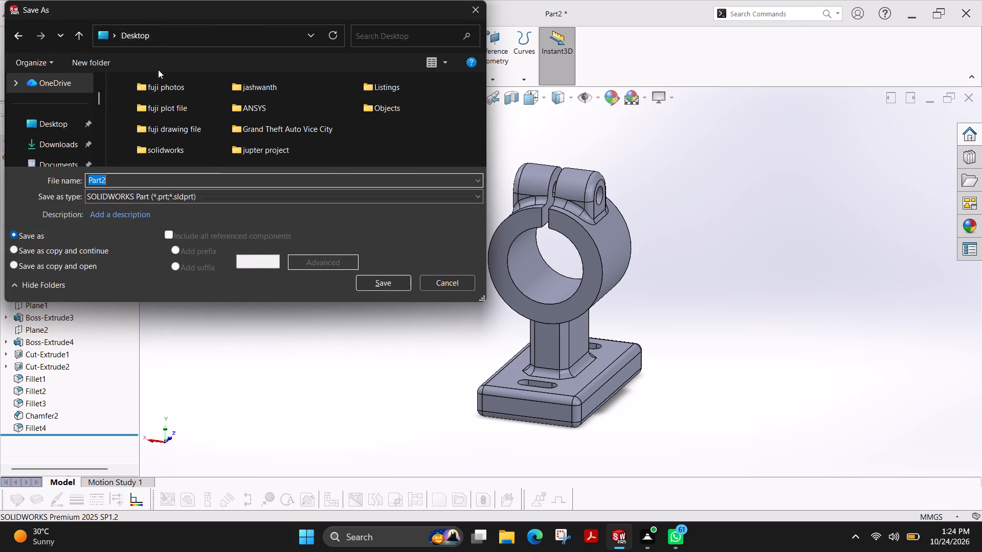
double_click(189, 125)
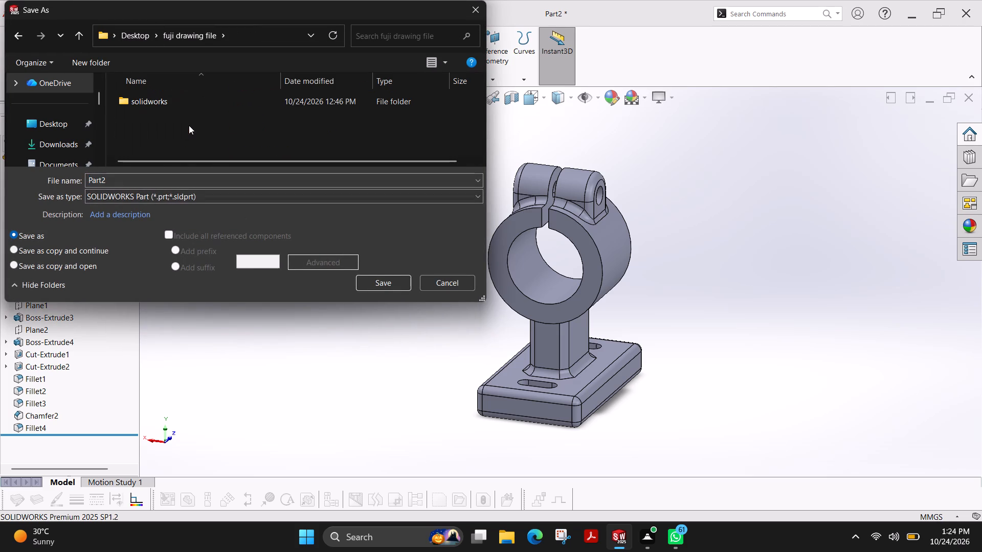
double_click(184, 103)
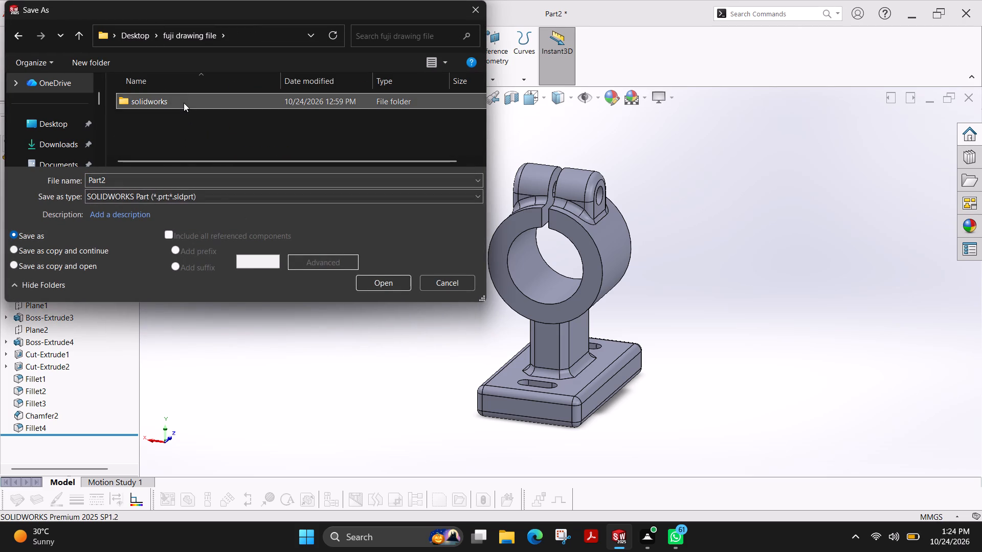
scroll(240, 156, down, 20)
scroll(240, 156, down, 1)
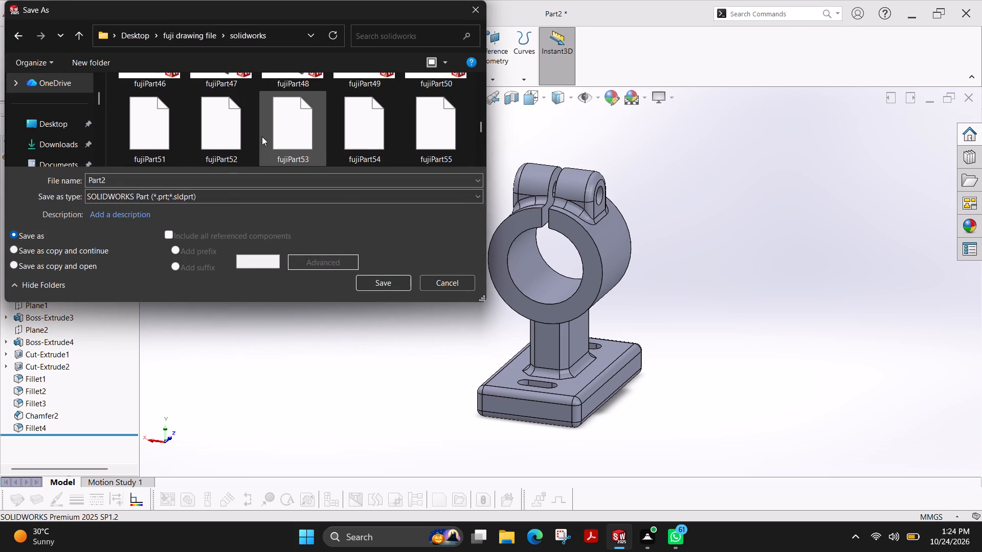
scroll(262, 136, down, 20)
scroll(262, 136, down, 2)
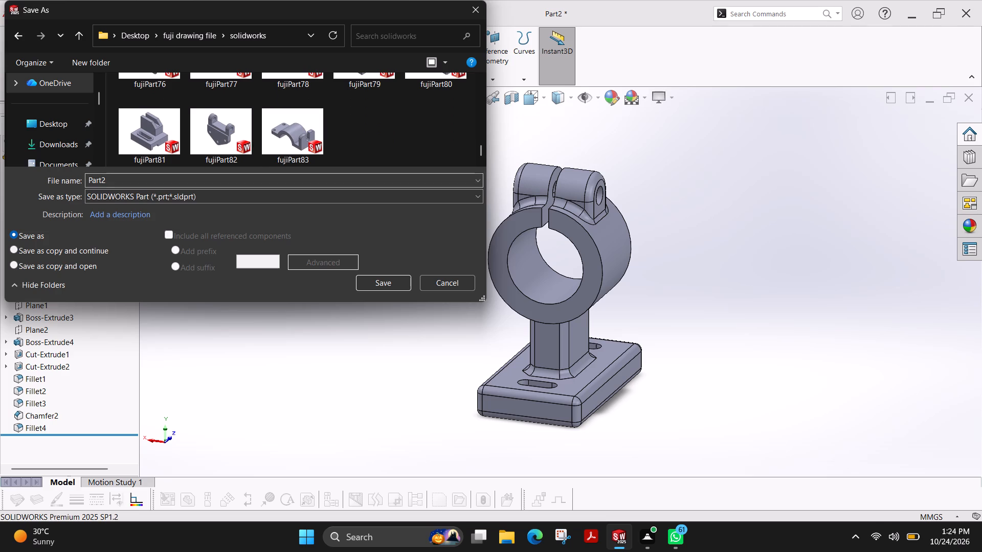
click(185, 185)
key(Right)
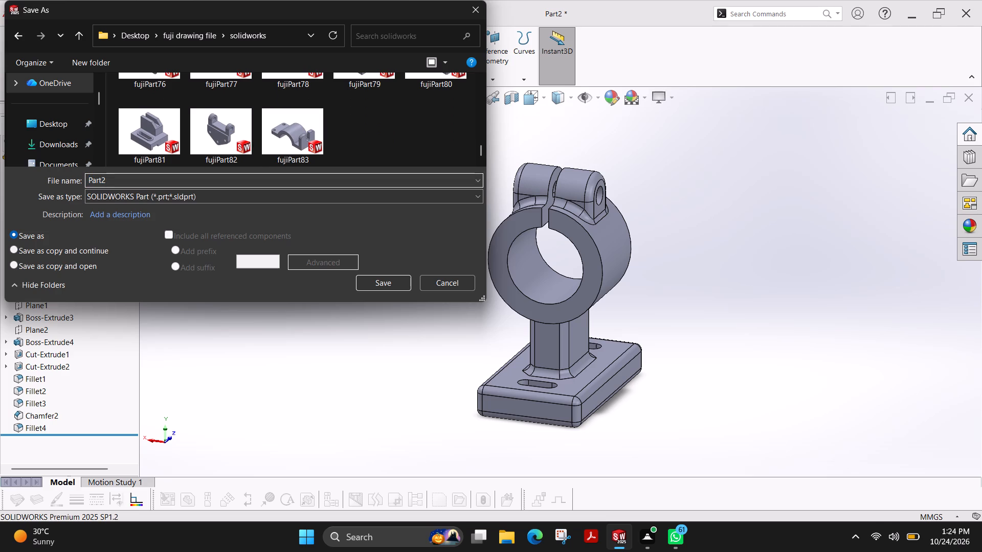
key(BackSpace)
text(84)
key(Left)
key(Left)
key(Left)
key(Left)
key(Left)
key(Left)
key(Left)
key(Left)
key(Left)
key(Left)
key(Left)
key(Left)
key(Left)
key(Left)
key(Left)
text(fuji)
click(401, 284)
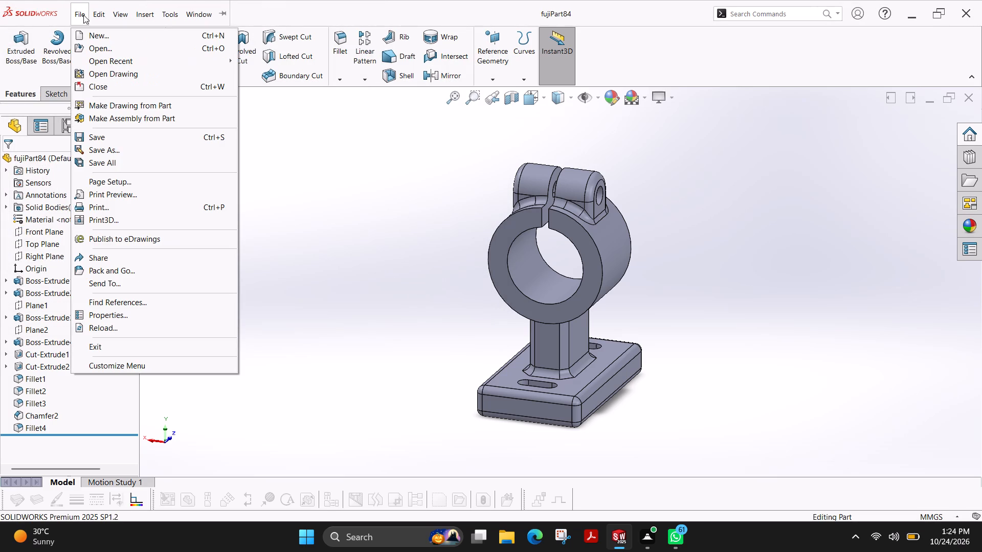
Save a PDF copy of fujiPart84 in the solid works folder inside the desktop's fuji plot file folder.
click(130, 151)
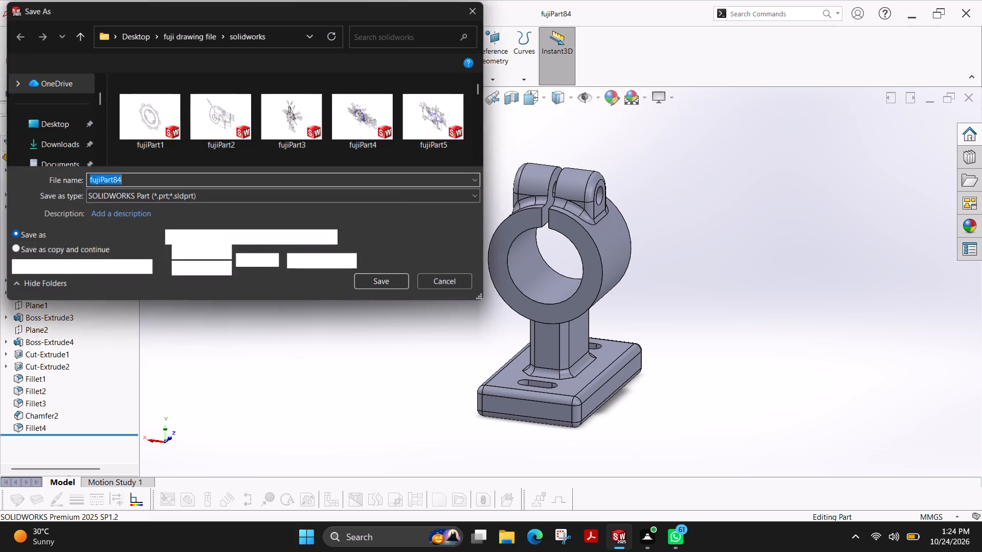
click(138, 31)
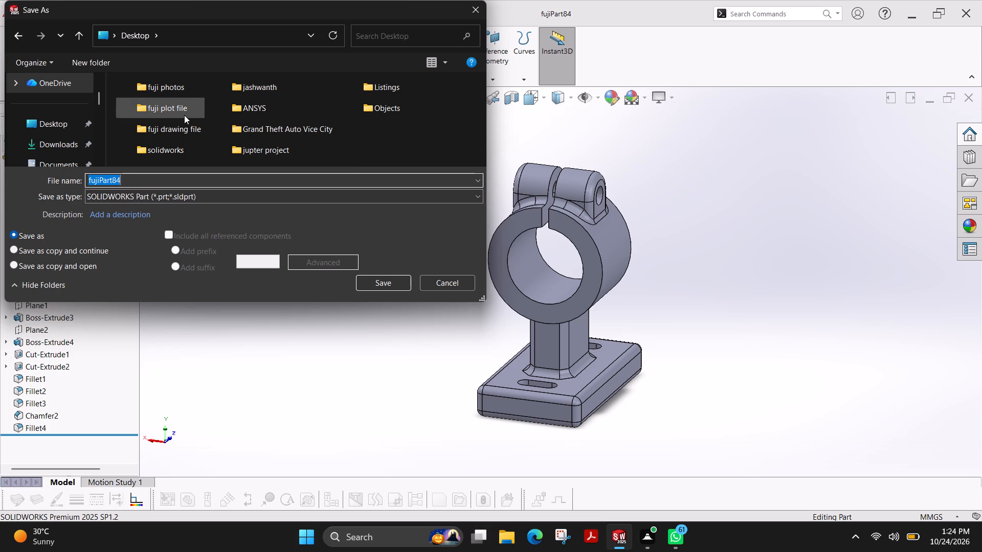
double_click(184, 115)
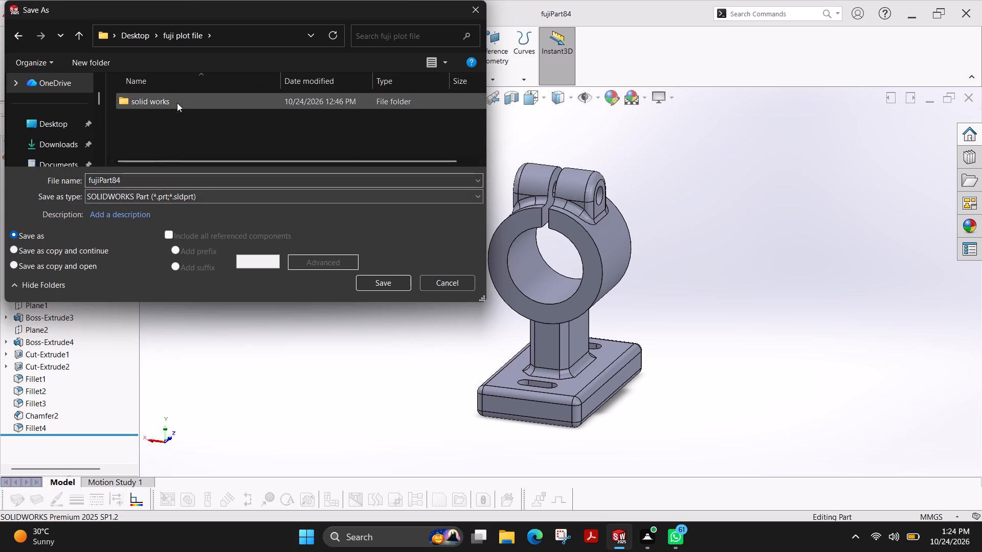
double_click(176, 99)
click(148, 196)
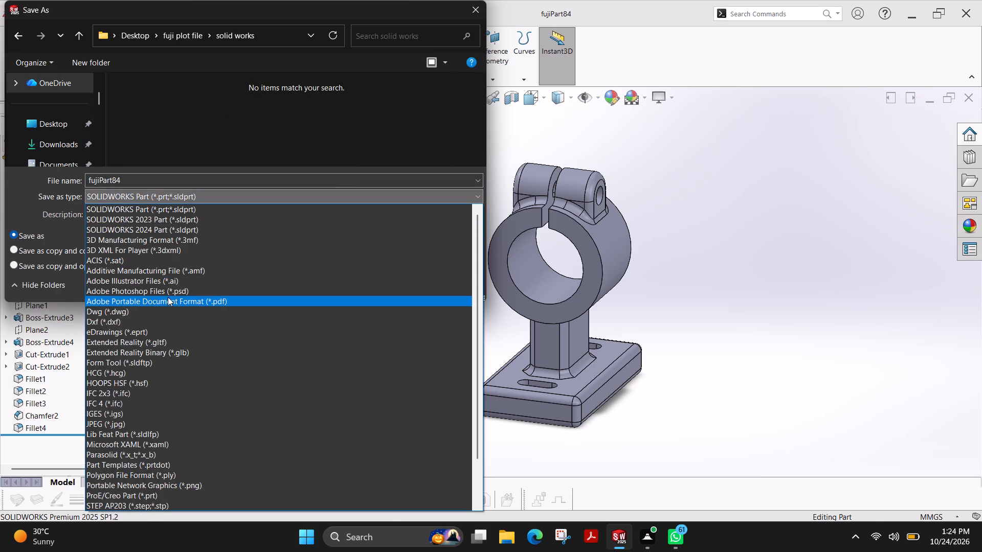
click(168, 297)
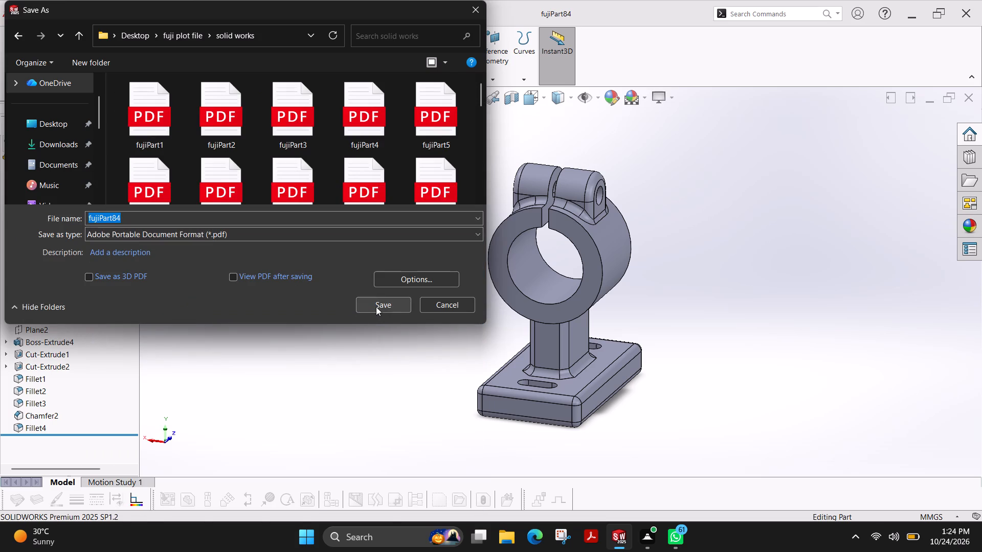
click(376, 307)
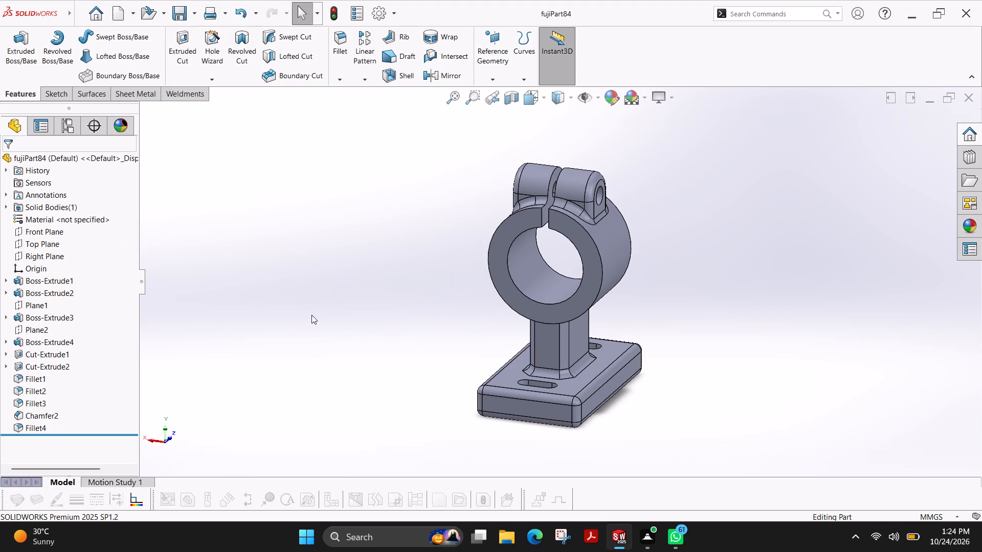